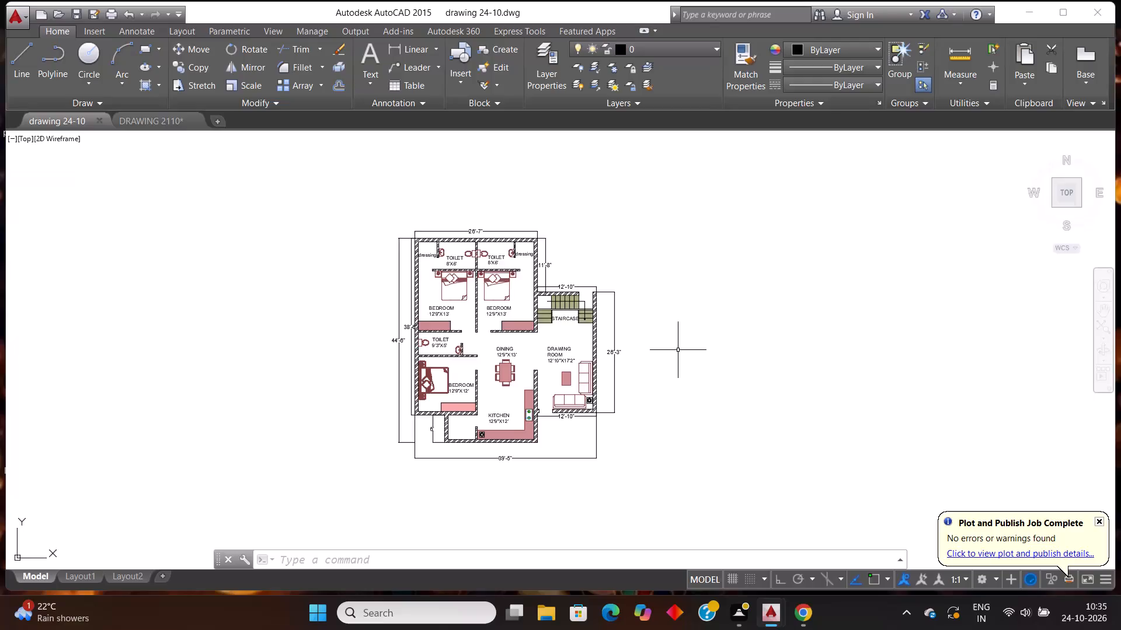
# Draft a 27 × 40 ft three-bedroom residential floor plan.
# Open a new file tab alongside the two open drawings.
pyautogui.scroll(1, 677, 356)
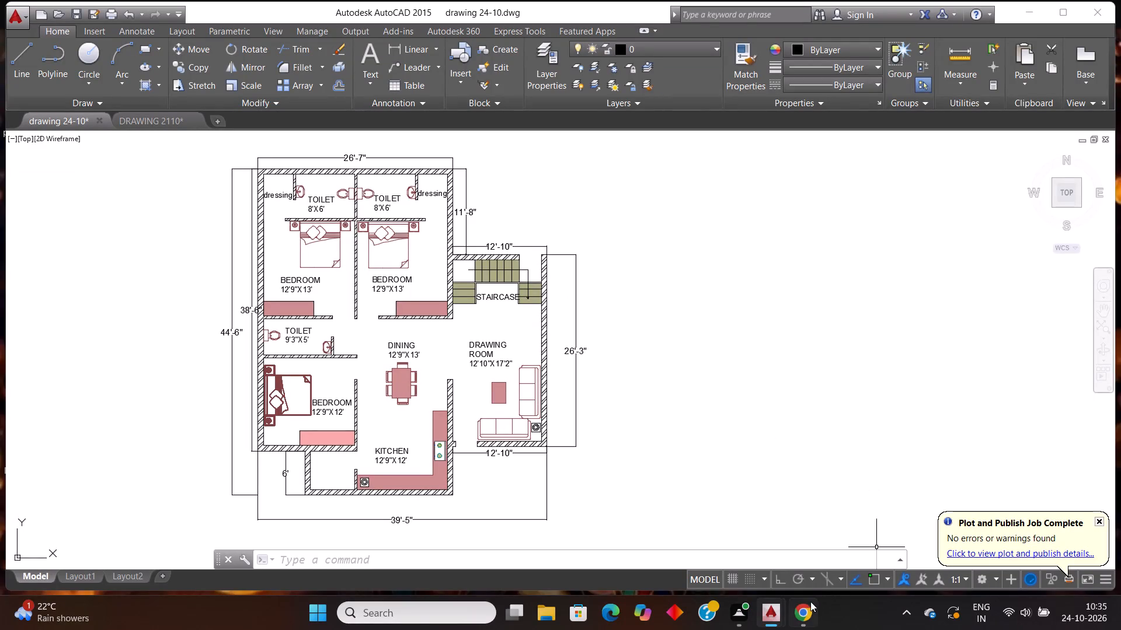
pyautogui.click(221, 121)
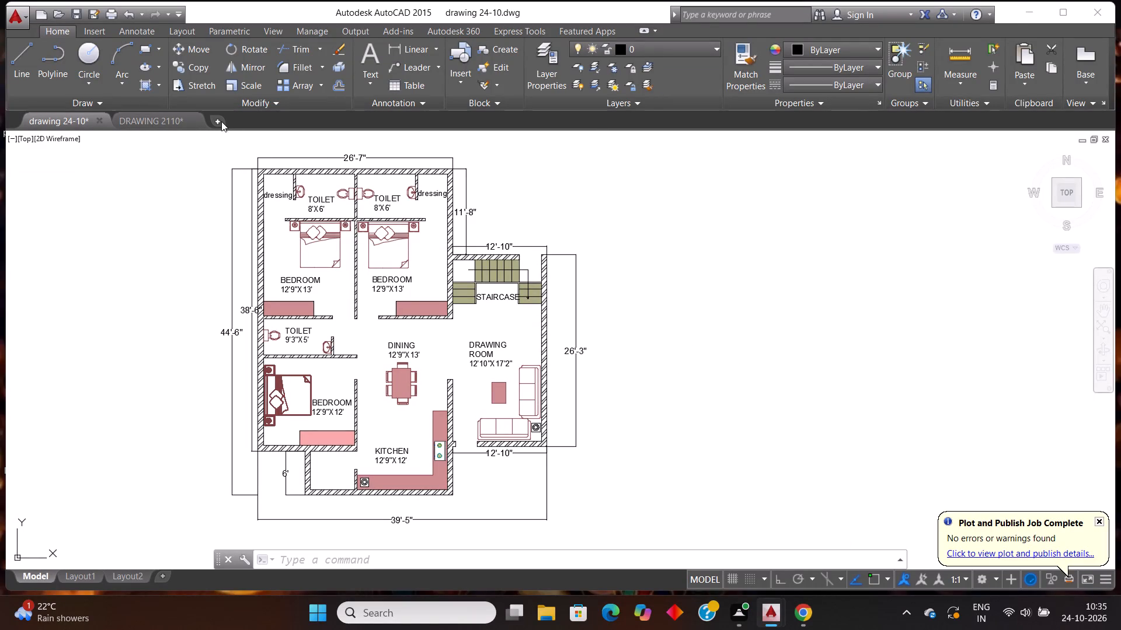
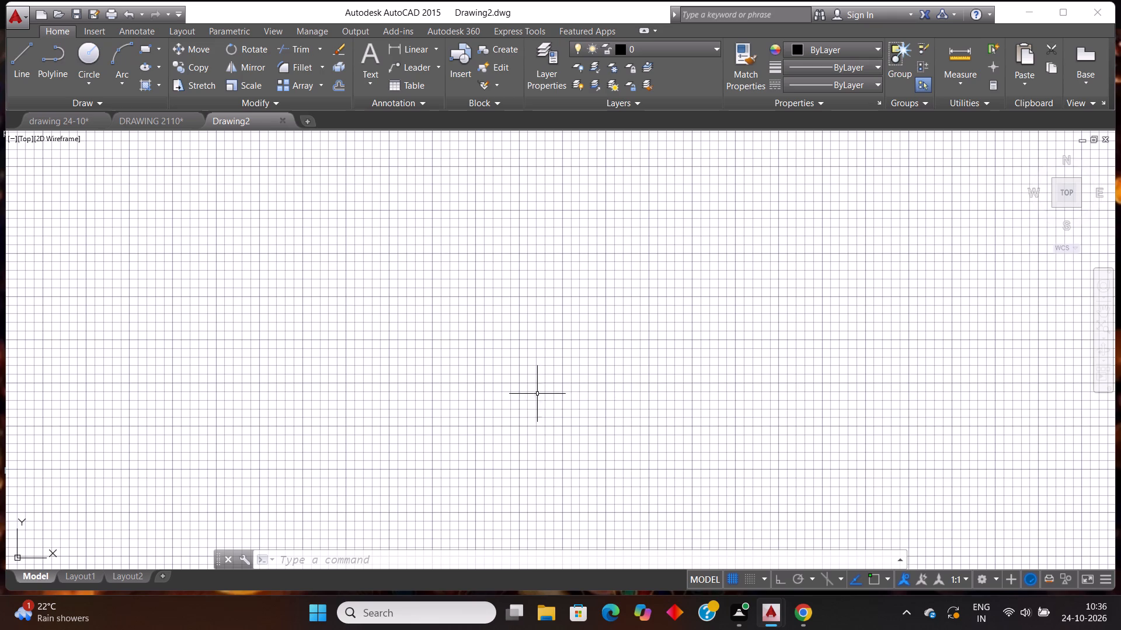
# Turn off the grid display in the new drawing.
pyautogui.click(731, 577)
# Configure the drawing units to Engineering length type with 0'-0" precision and an insertion scale of Inches.
pyautogui.scroll(-1, 387, 330)
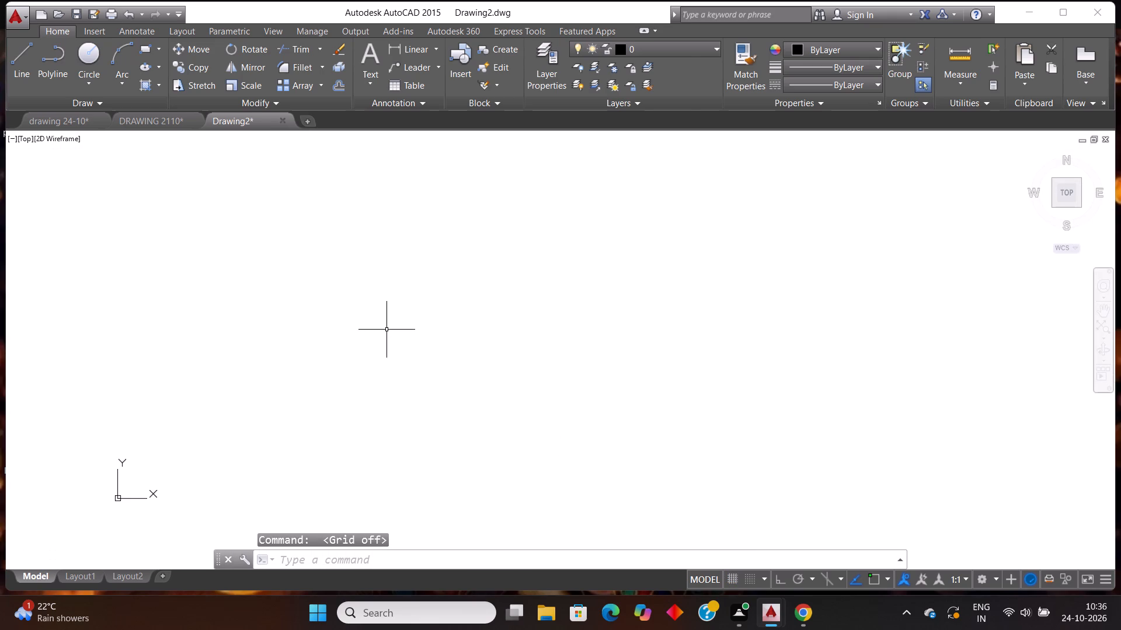
pyautogui.scroll(-1, 387, 330)
pyautogui.scroll(2, 419, 288)
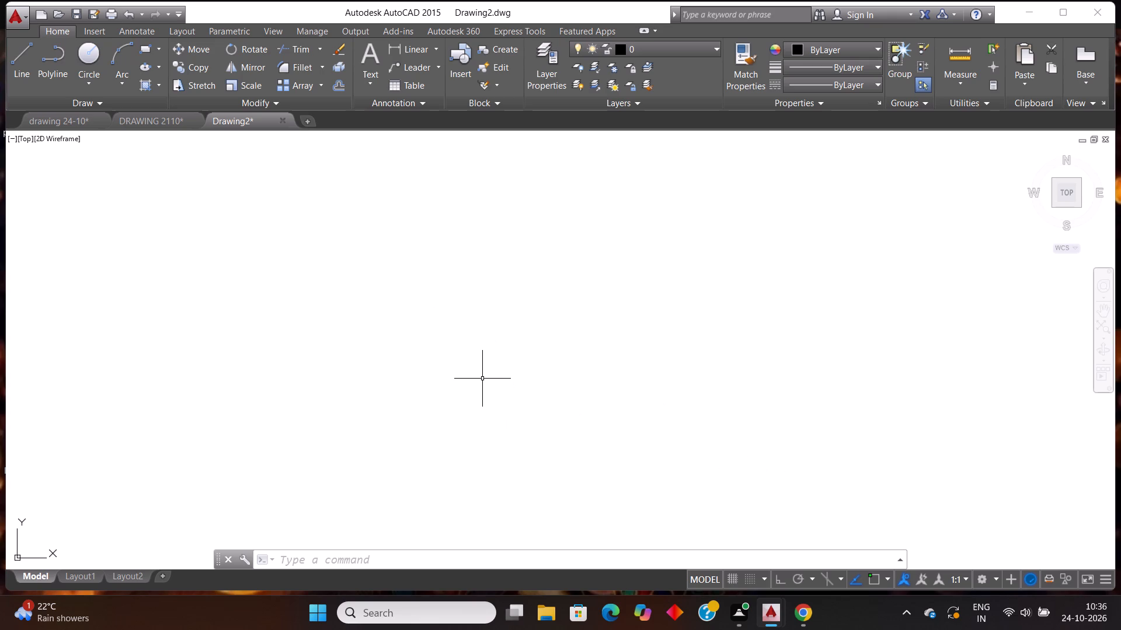
pyautogui.write('UN')
pyautogui.press('Return')
pyautogui.scroll(1, 482, 379)
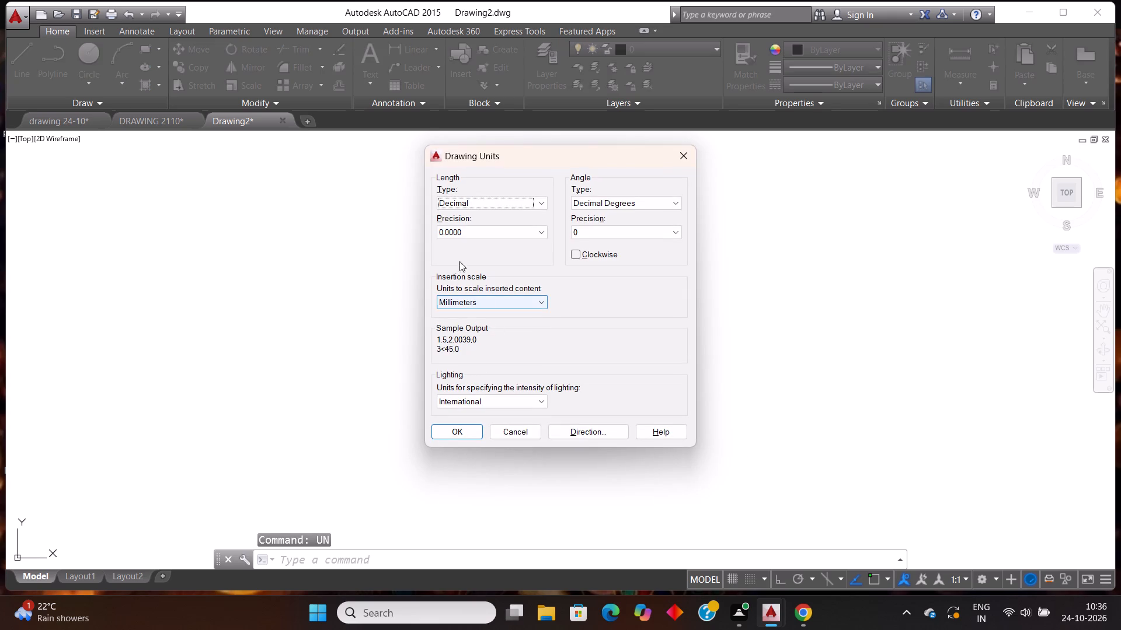
pyautogui.click(485, 205)
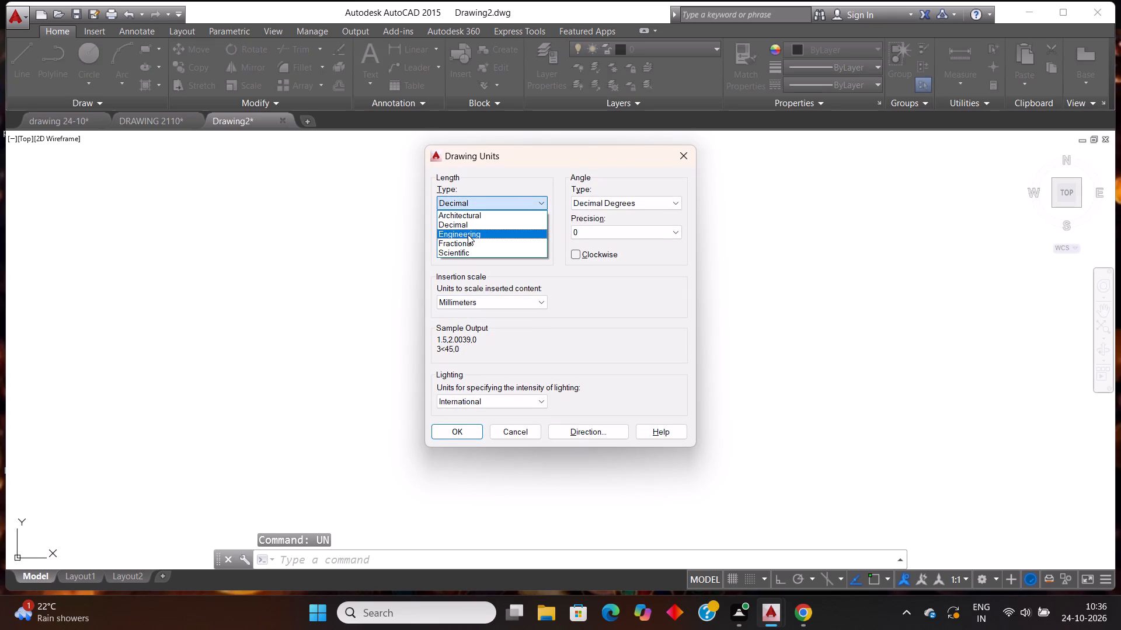
pyautogui.click(468, 235)
pyautogui.click(468, 235)
pyautogui.click(460, 246)
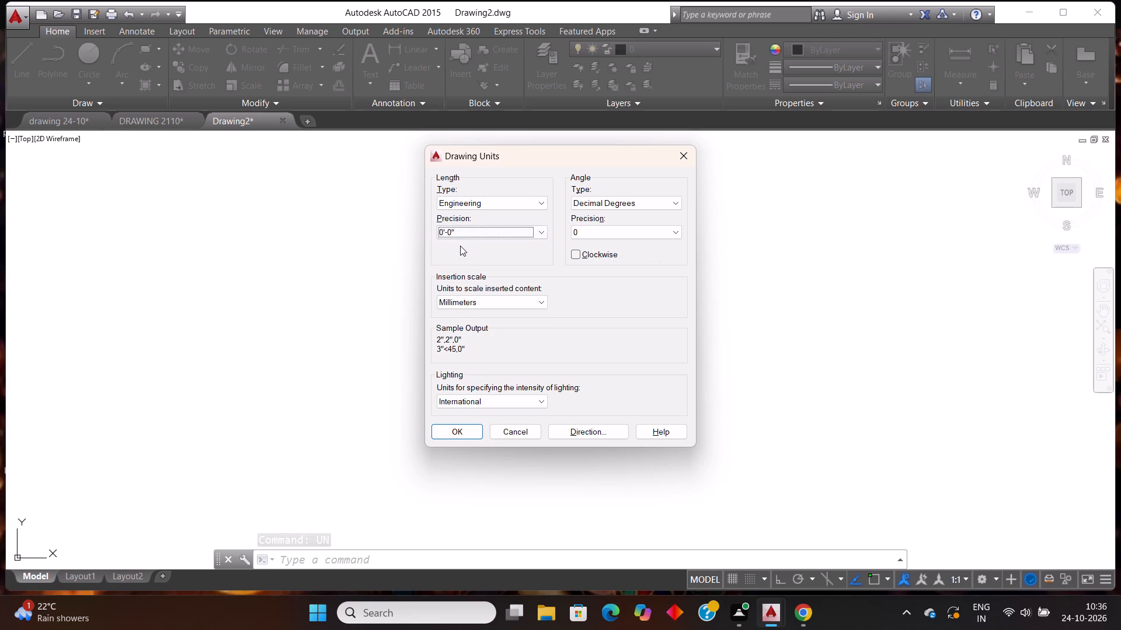
pyautogui.click(459, 299)
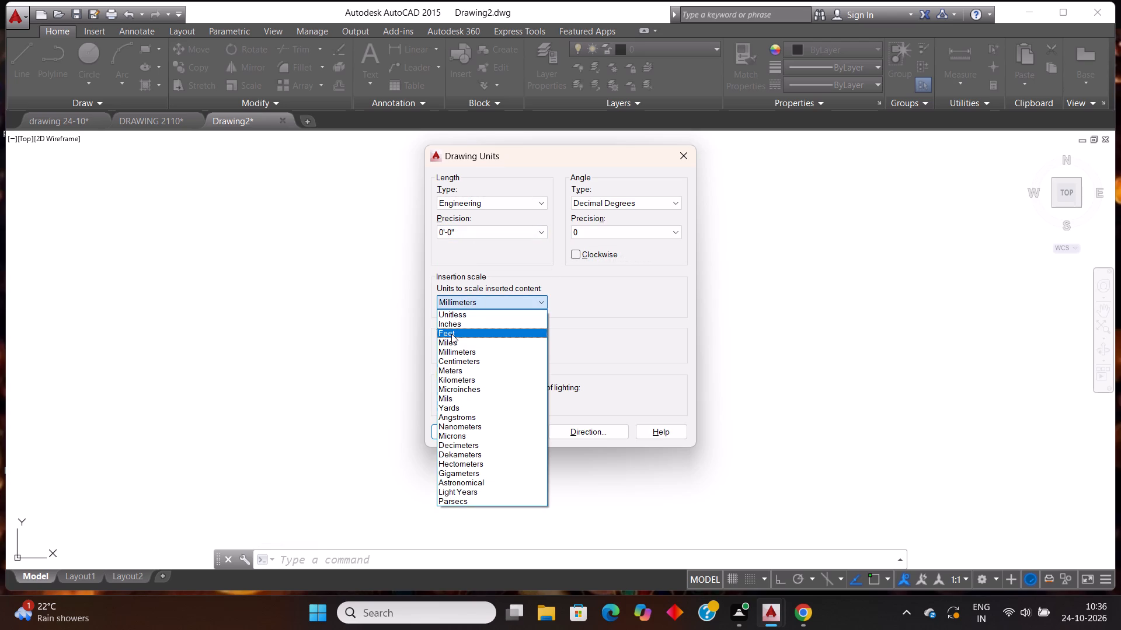
pyautogui.click(454, 327)
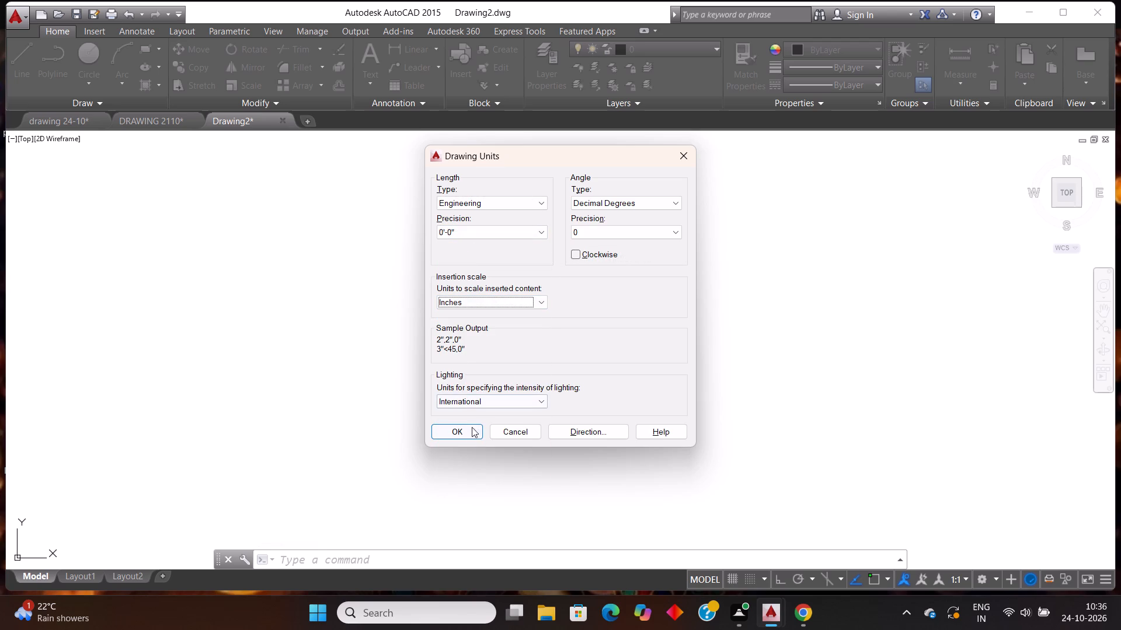
pyautogui.click(468, 432)
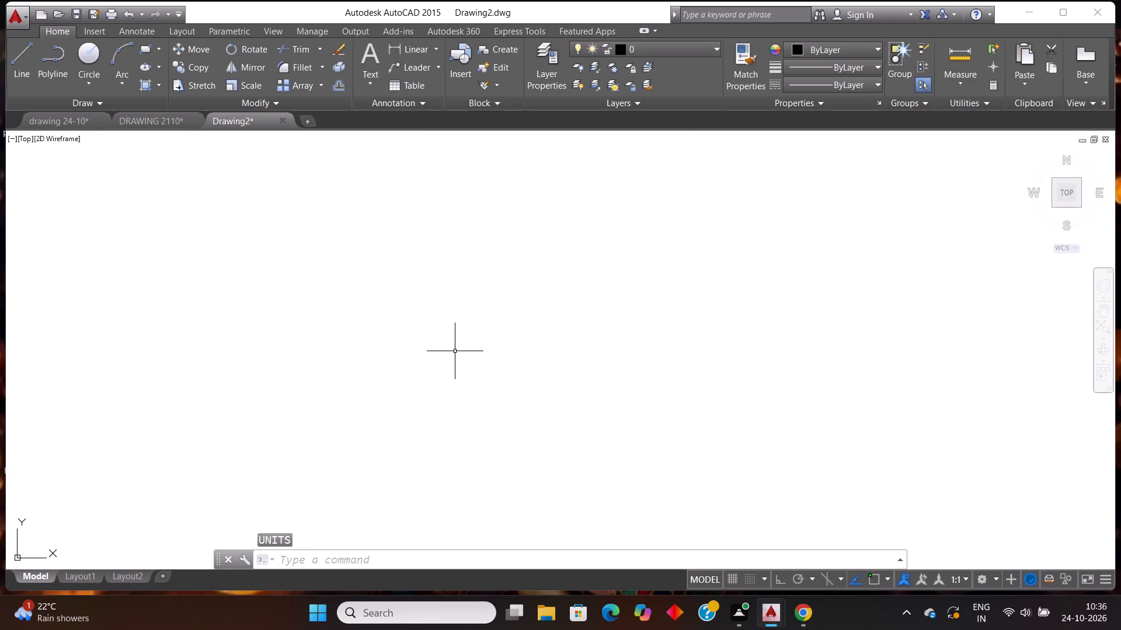
# Modify the Standard dimension style, raising its text height to 0'-10.18".
pyautogui.press('d')
pyautogui.press('Return')
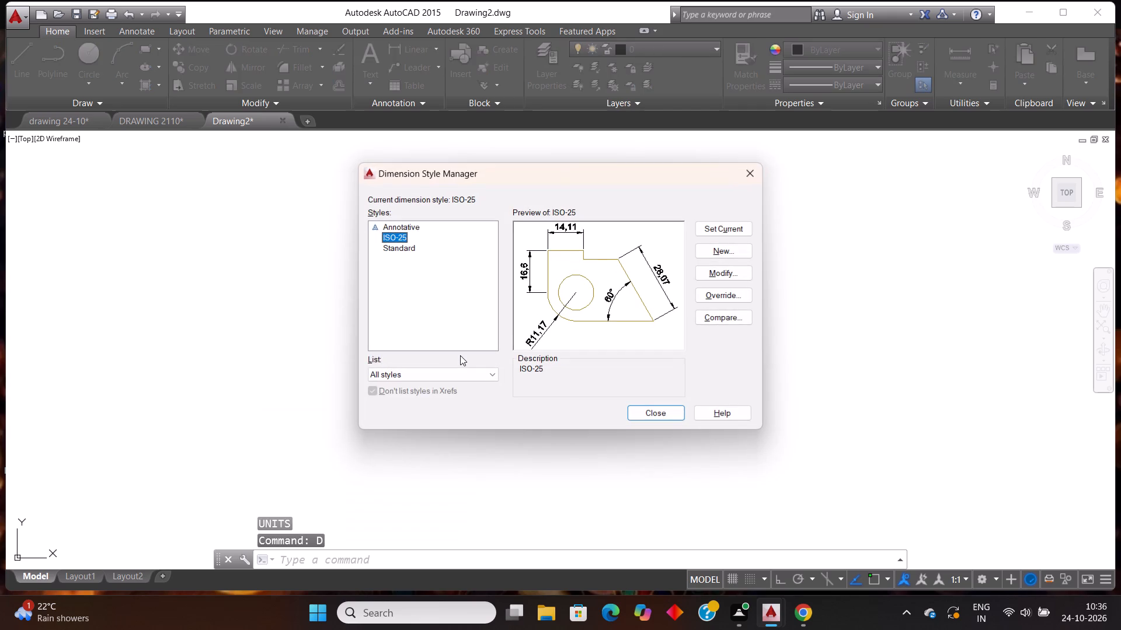
pyautogui.click(391, 249)
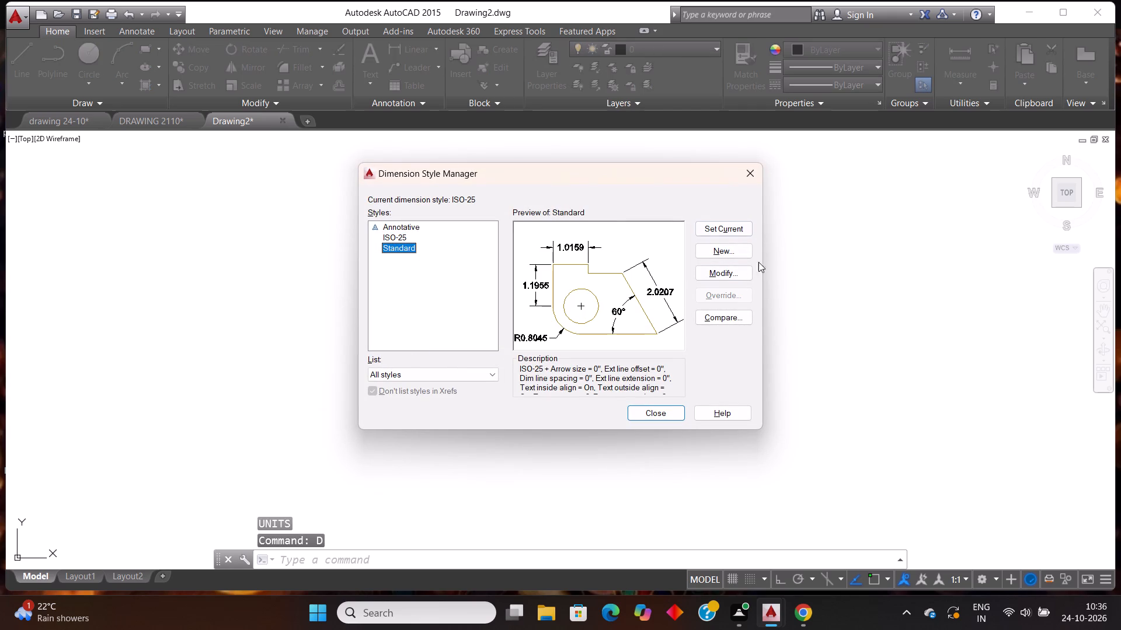
pyautogui.click(736, 276)
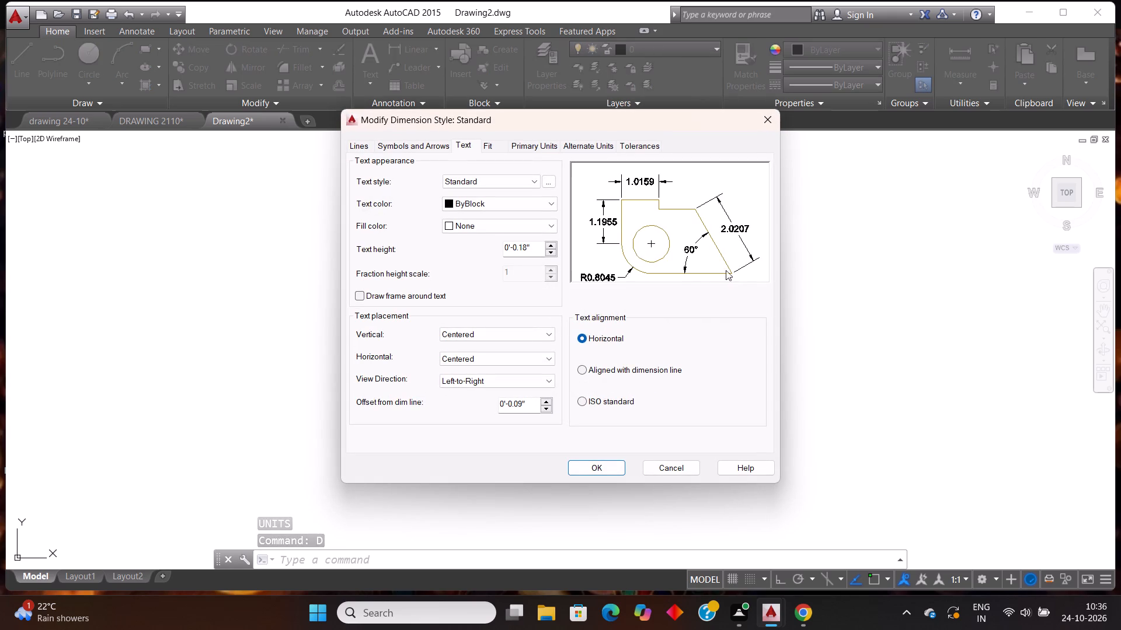
pyautogui.click(462, 142)
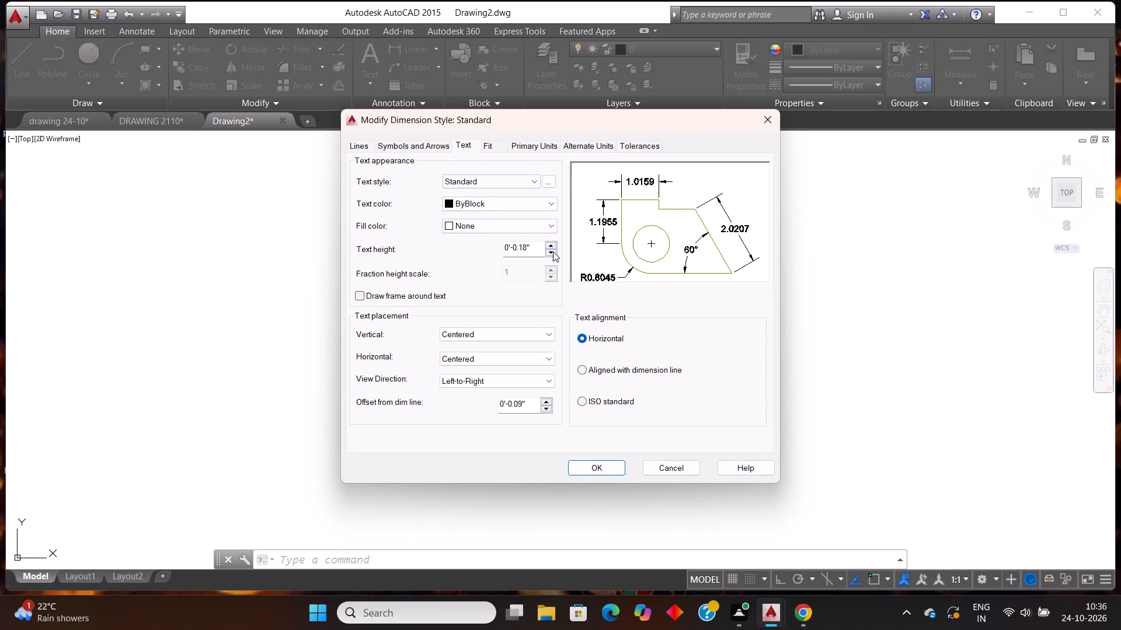
pyautogui.click(549, 246)
pyautogui.click(549, 246)
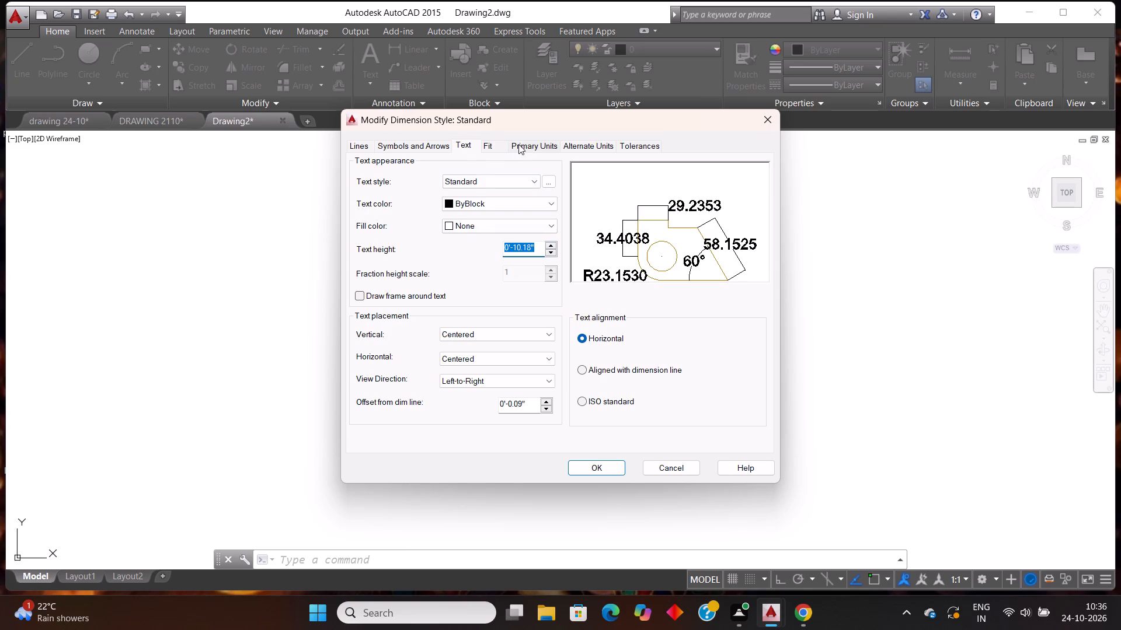
# Set the Standard dimension style's primary units to Engineering format with 0'-0" precision and apply the changes.
pyautogui.click(518, 144)
pyautogui.click(506, 169)
pyautogui.click(494, 205)
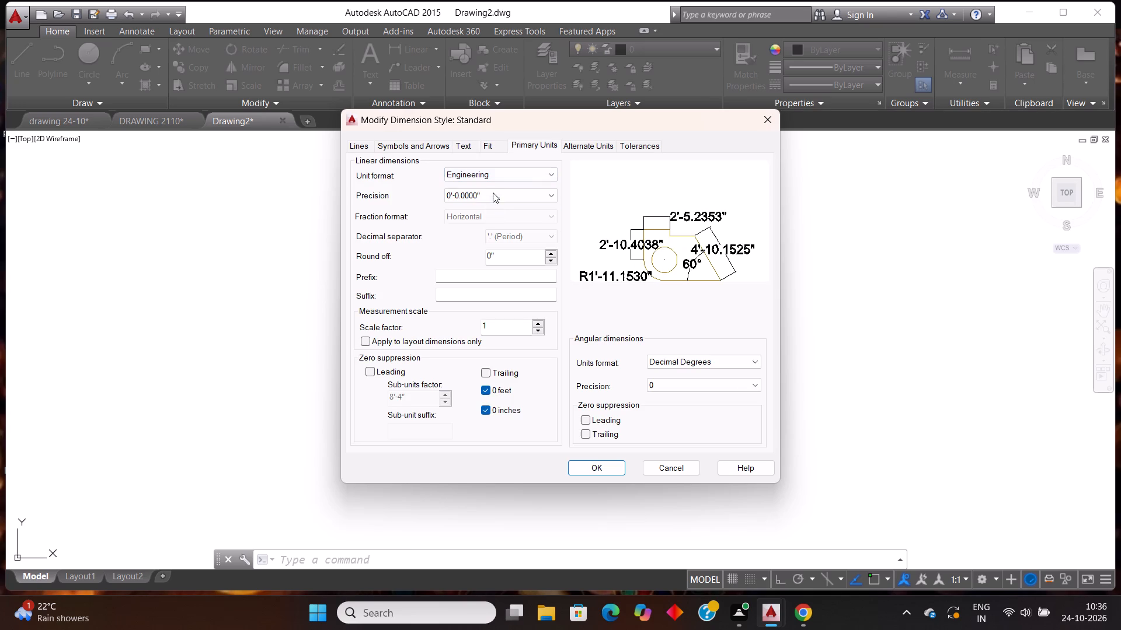
pyautogui.click(493, 192)
pyautogui.click(474, 211)
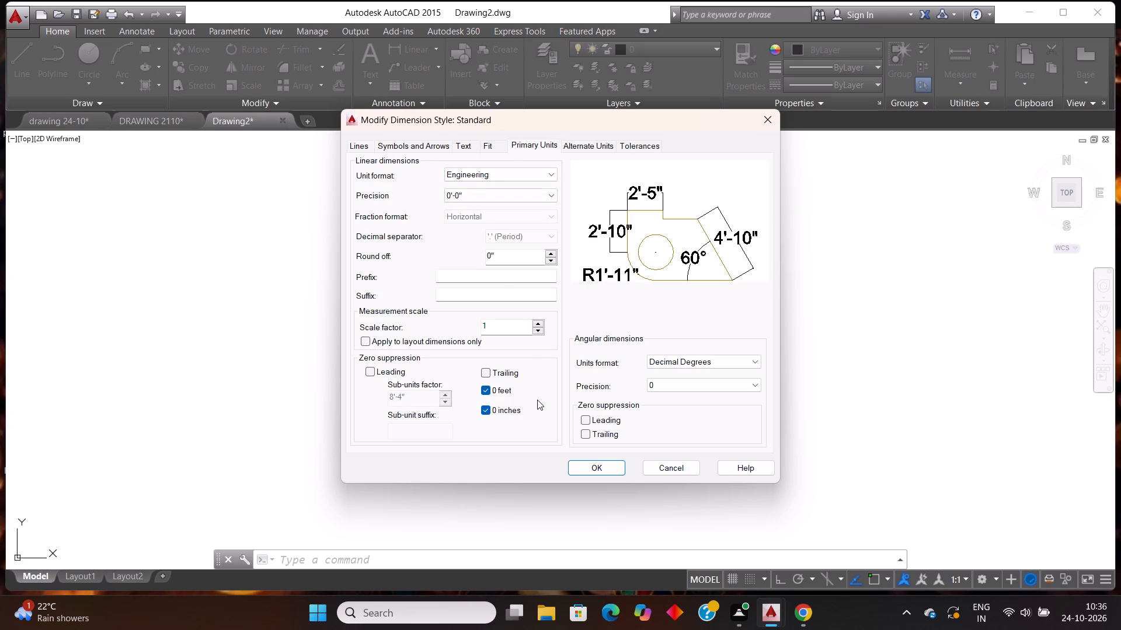
pyautogui.click(590, 467)
# Make the Standard dimension style current and close the dimension style manager.
pyautogui.click(722, 224)
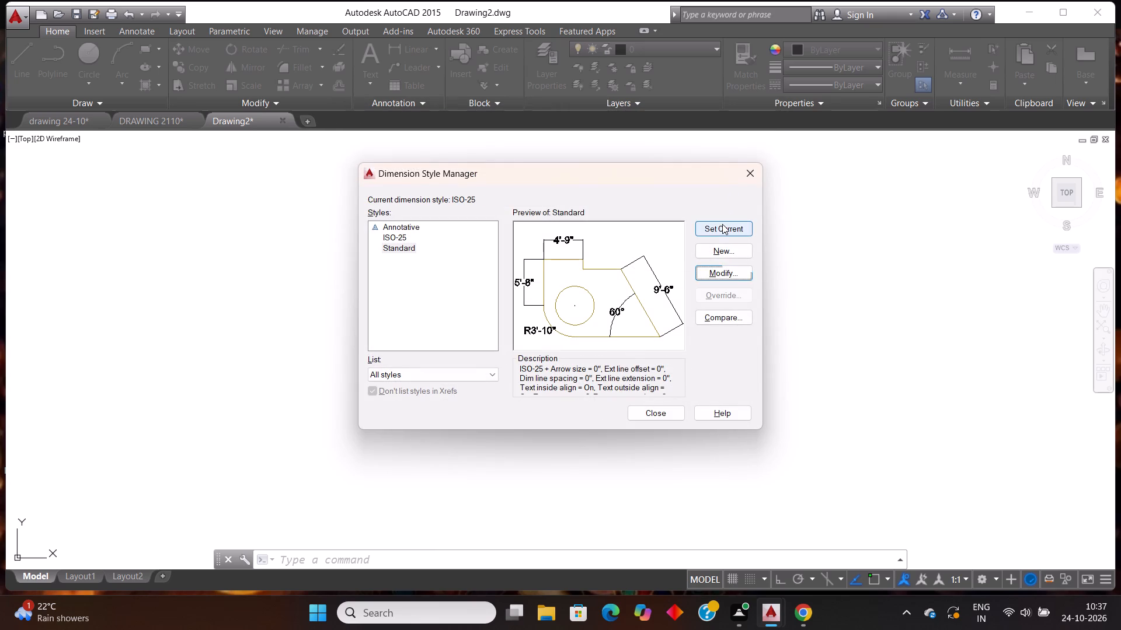
pyautogui.click(648, 418)
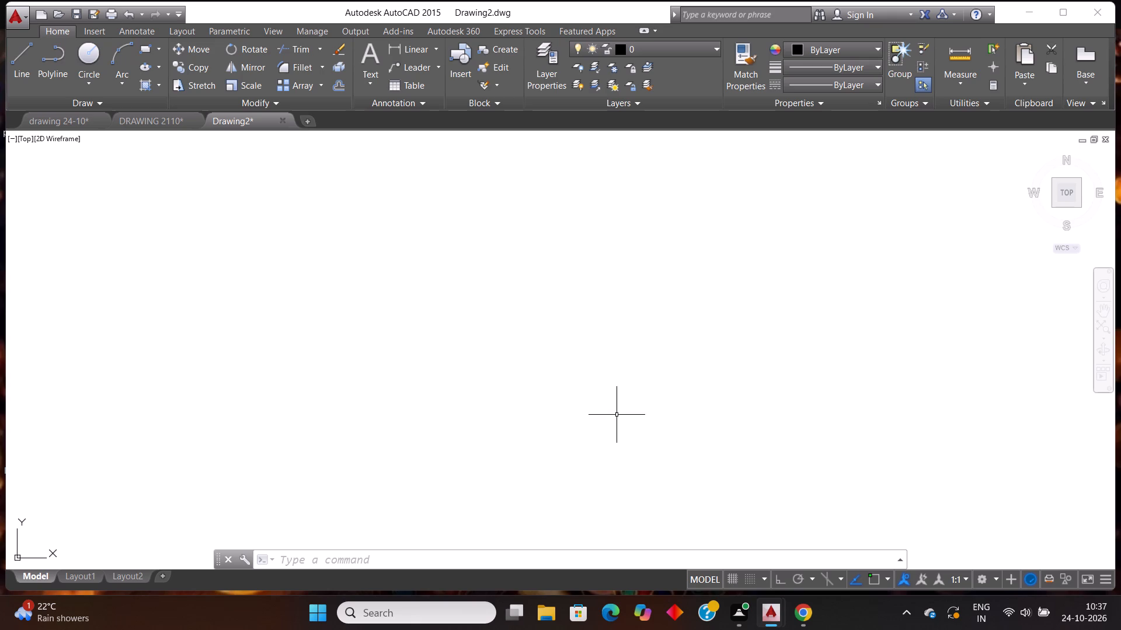
# Turn on command log file recording with LOGFILEON.
pyautogui.scroll(-2, 476, 384)
pyautogui.scroll(1, 479, 323)
pyautogui.press('l')
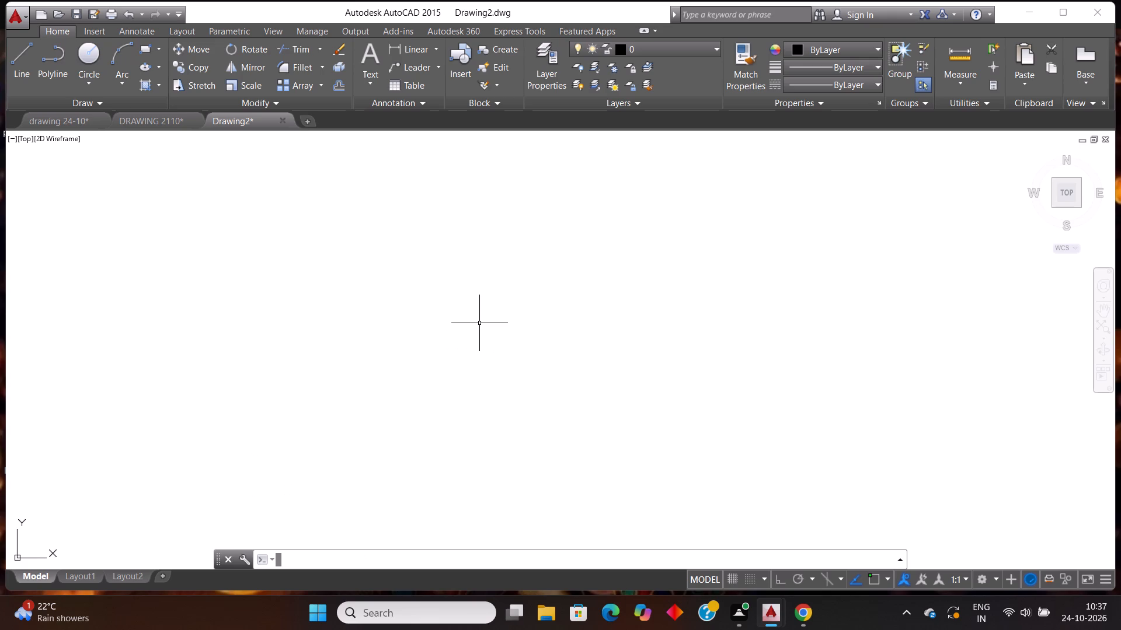
pyautogui.write('OG')
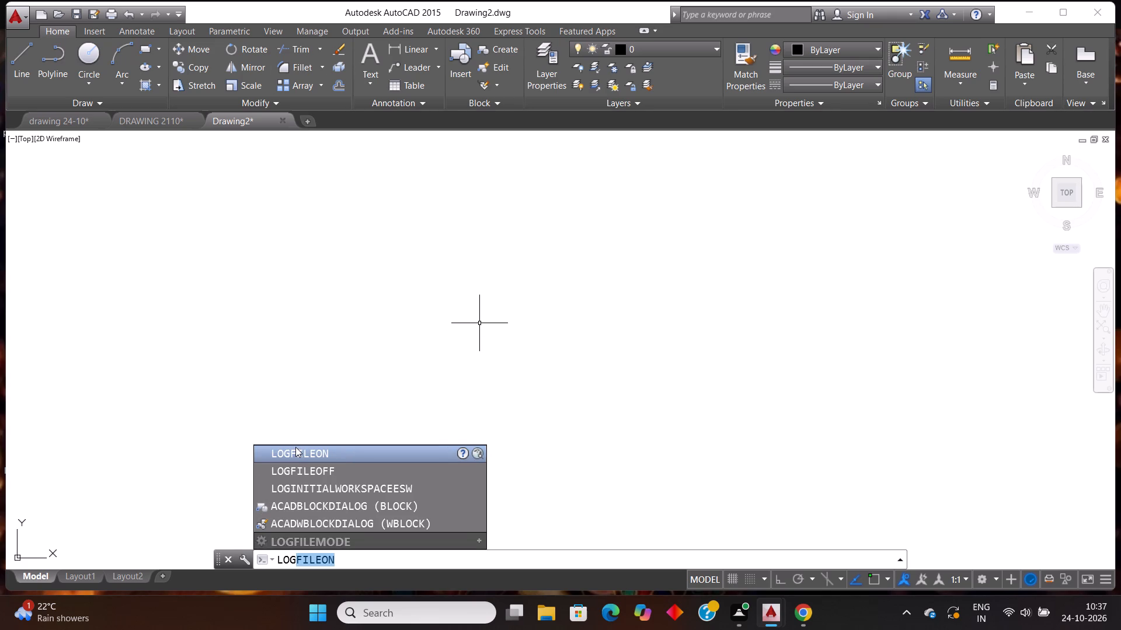
pyautogui.click(295, 447)
# Turn on Ortho mode.
pyautogui.press('F8')
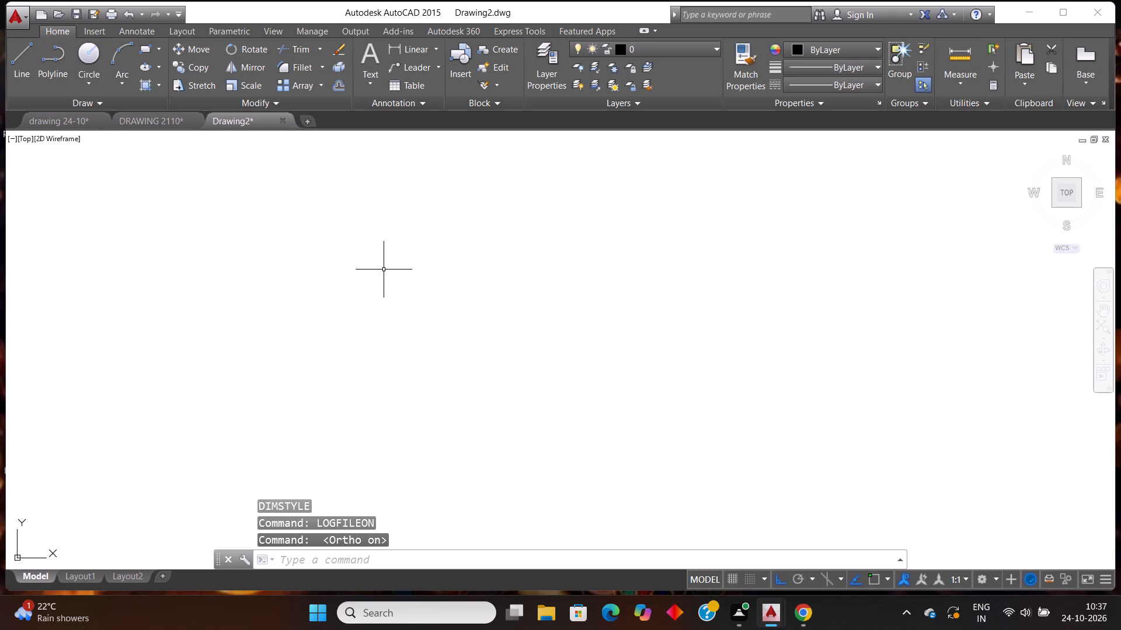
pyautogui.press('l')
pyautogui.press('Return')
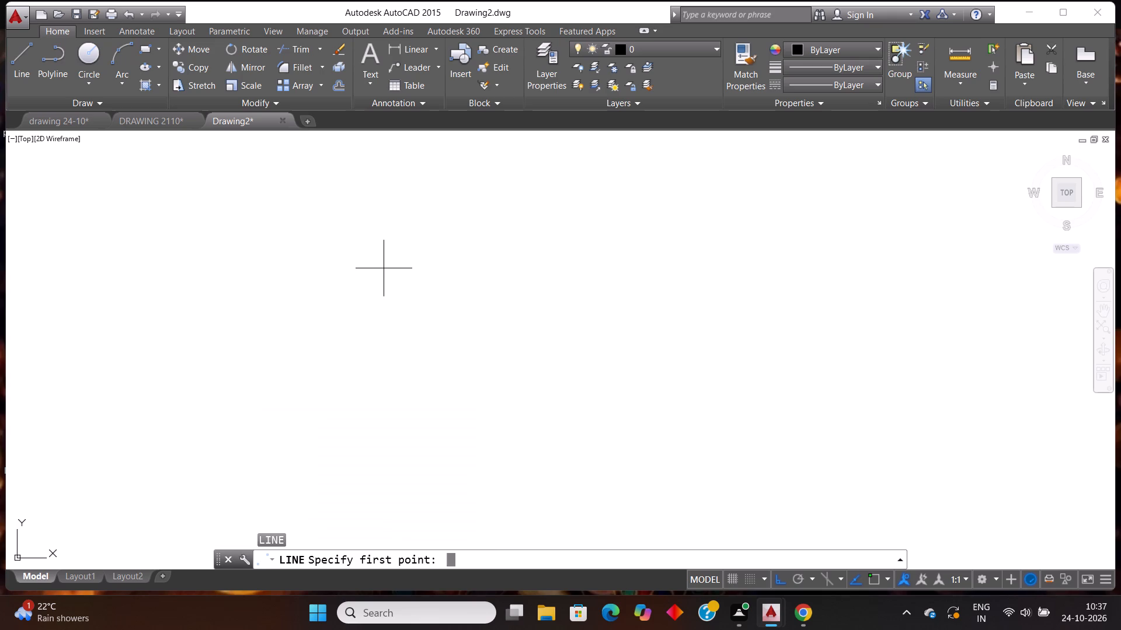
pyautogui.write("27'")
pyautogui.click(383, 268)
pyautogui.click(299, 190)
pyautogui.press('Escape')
# Draw a closed rectangular outline with the Line tool, 27' wide and 40' high, in the empty drawing.
pyautogui.press('l')
pyautogui.press('Return')
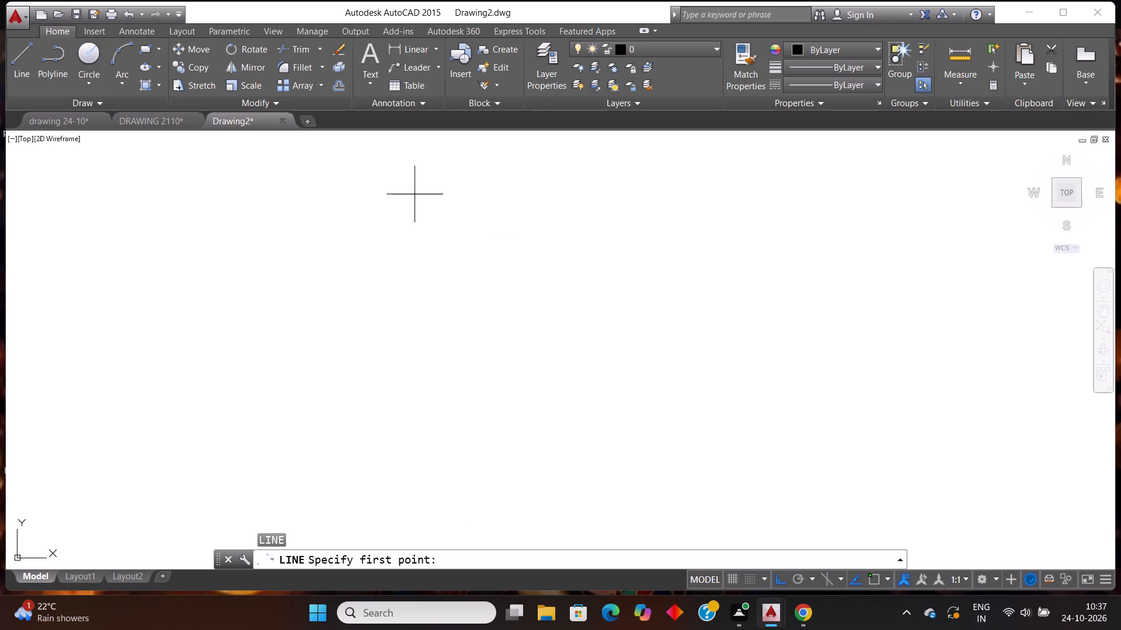
pyautogui.click(337, 212)
pyautogui.write("27'")
pyautogui.press('Return')
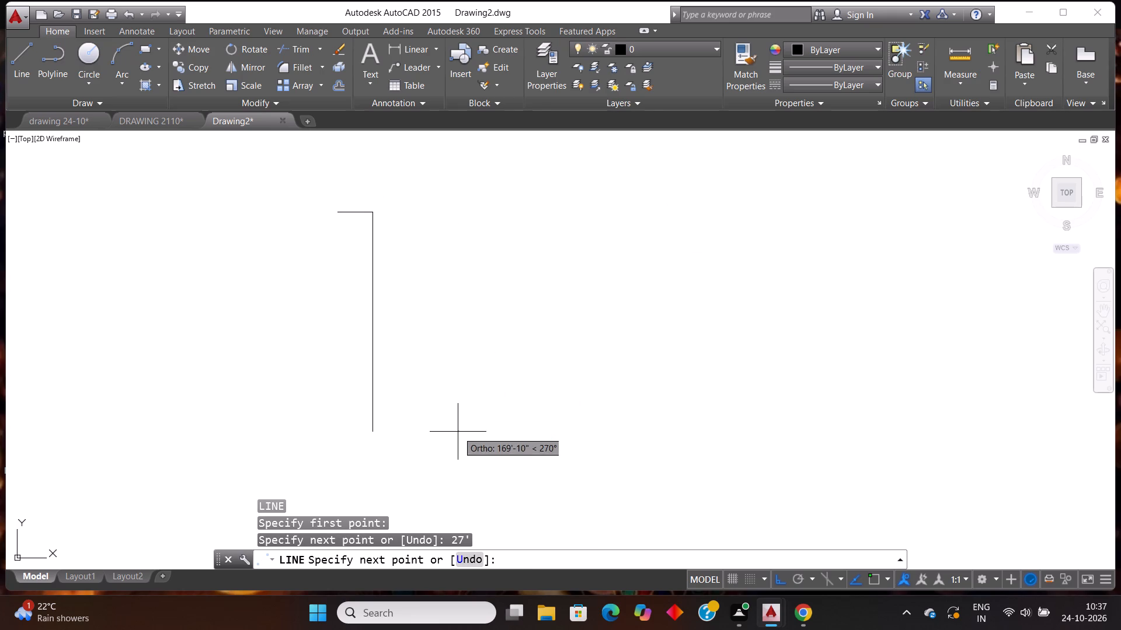
pyautogui.write("40'")
pyautogui.press('Return')
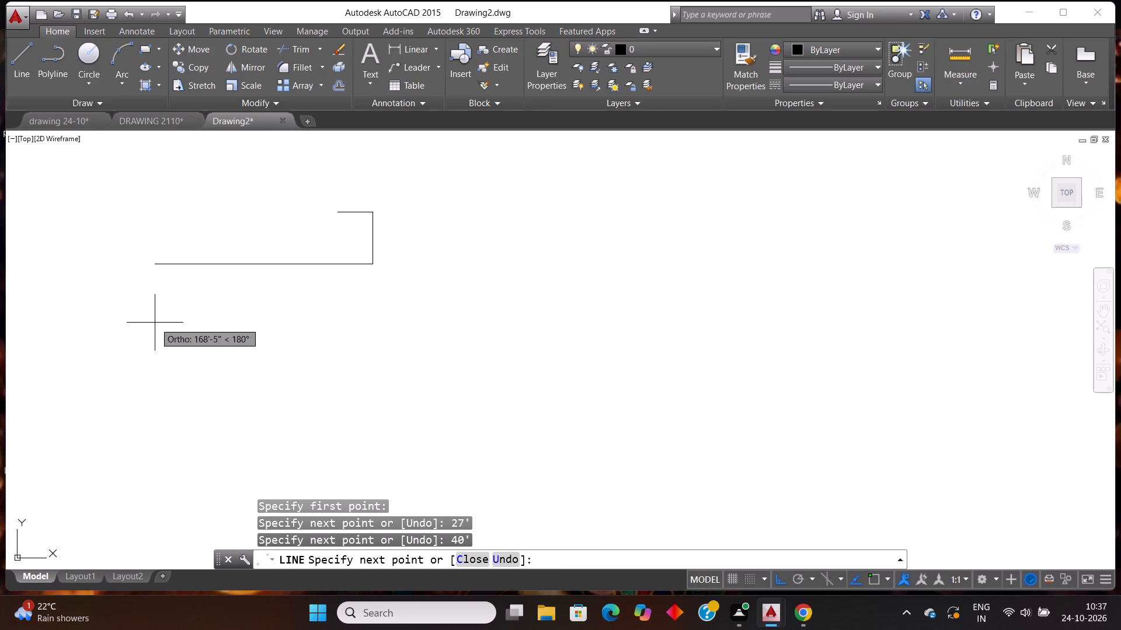
pyautogui.write("27'")
pyautogui.press('Return')
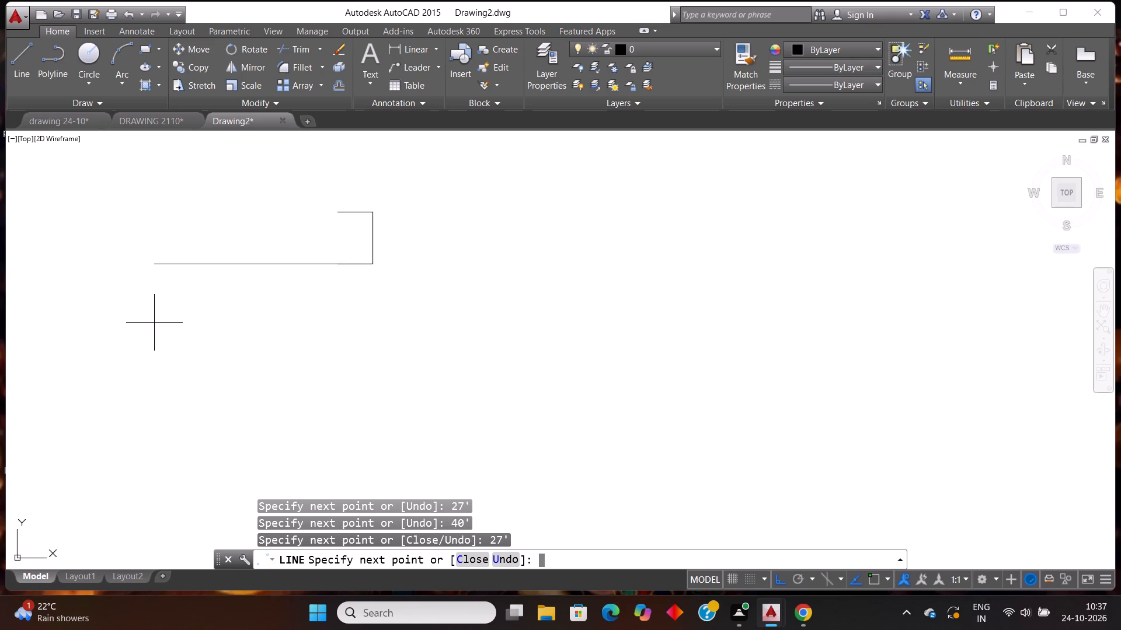
pyautogui.write("40'")
pyautogui.press('Return')
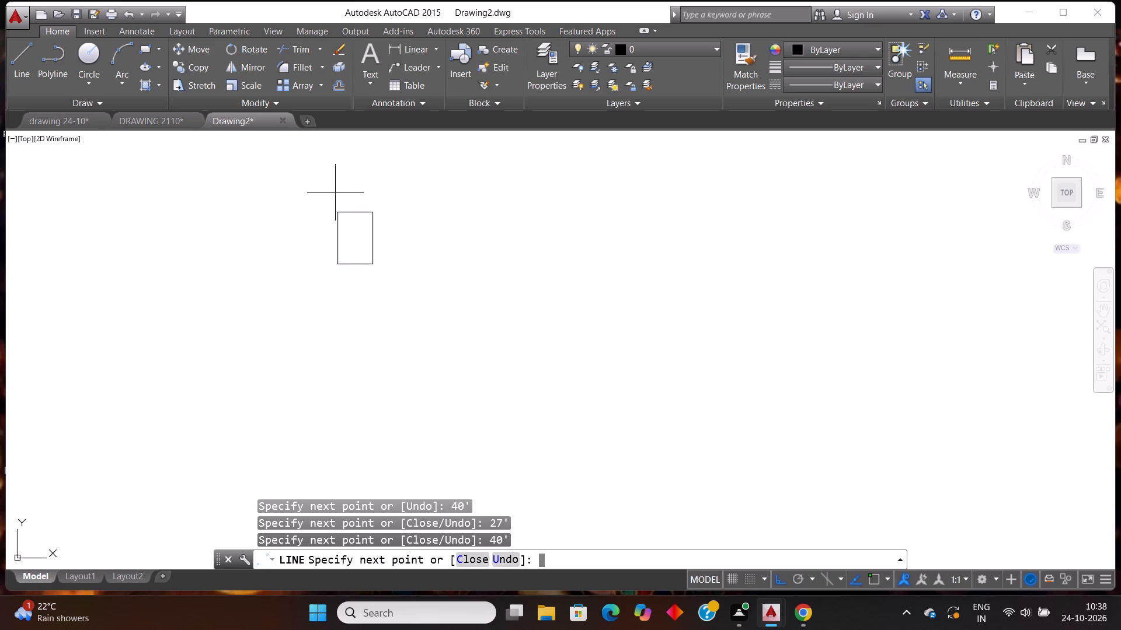
pyautogui.press('Return')
pyautogui.scroll(3, 322, 201)
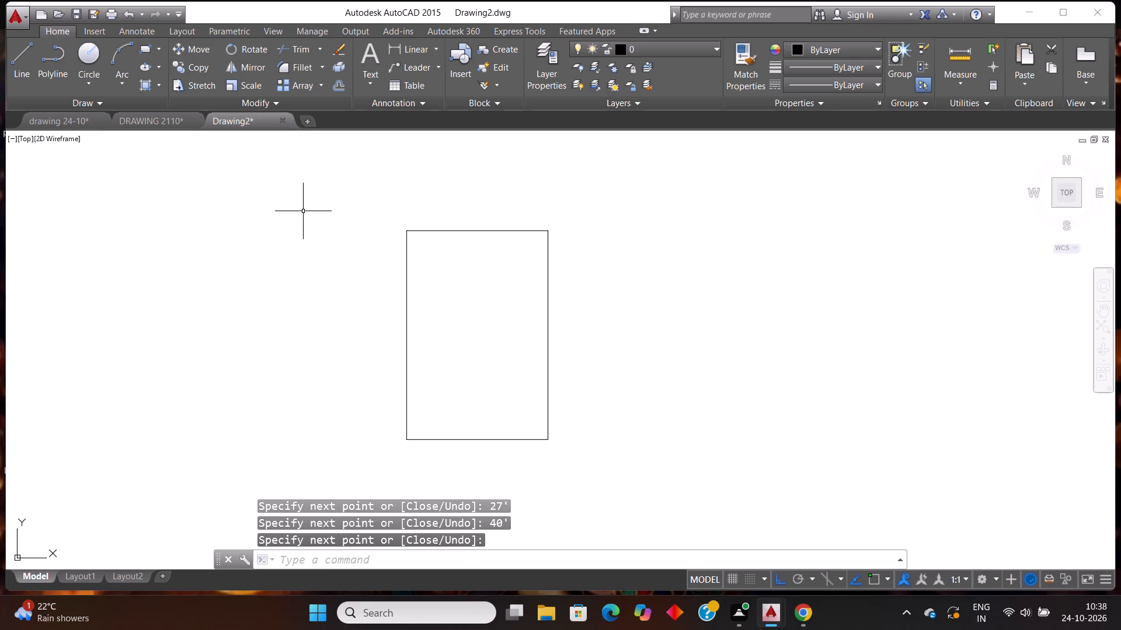
pyautogui.scroll(1, 303, 211)
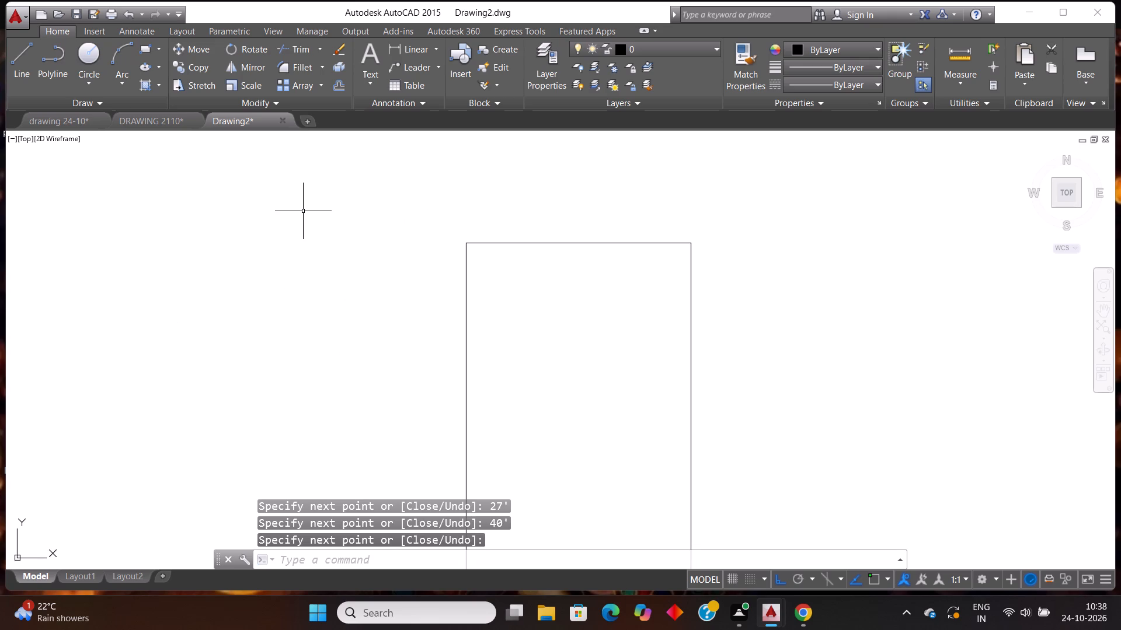
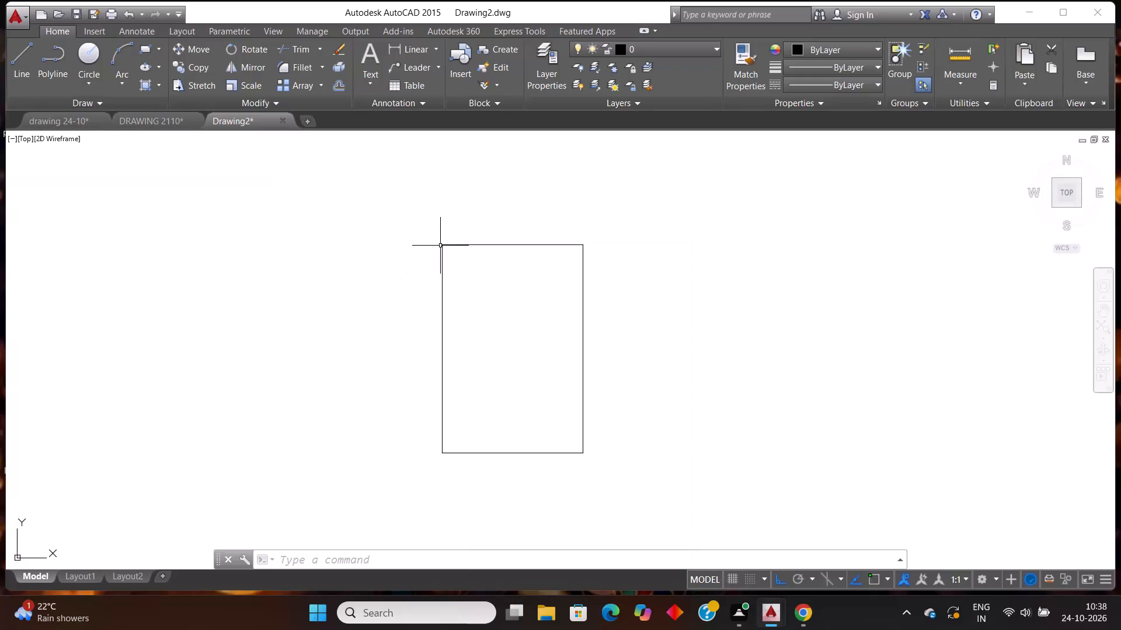
# Offset all four edges of the rectangular outline 9" inward to form the outer wall thickness.
pyautogui.scroll(1, 442, 246)
pyautogui.press('Escape')
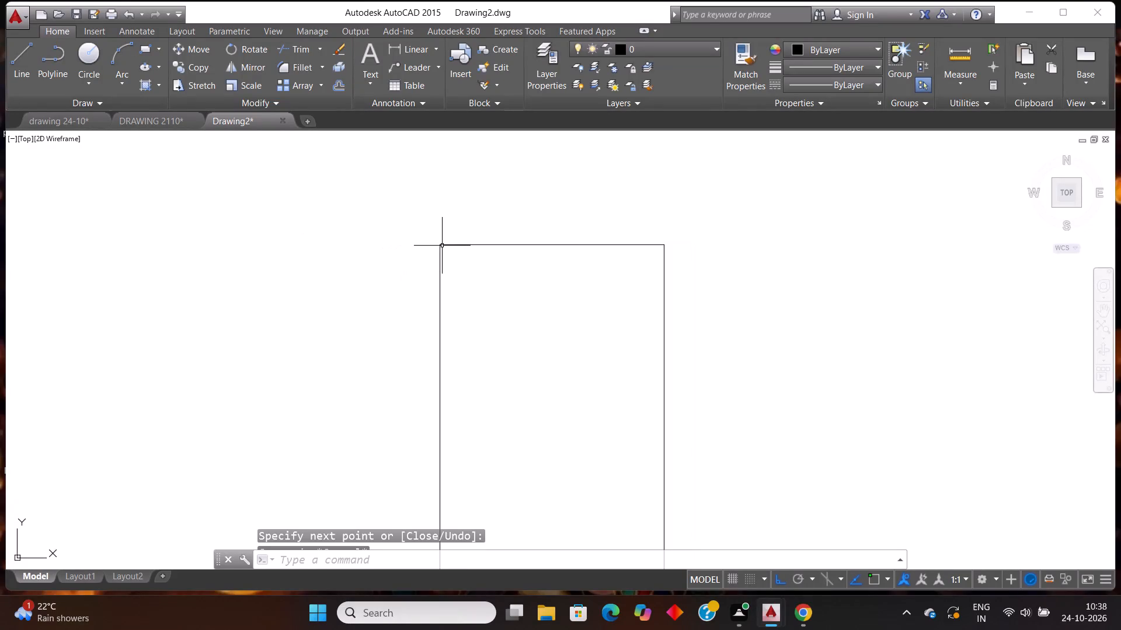
pyautogui.write('OFF')
pyautogui.press('Return')
pyautogui.write('9"')
pyautogui.press('Return')
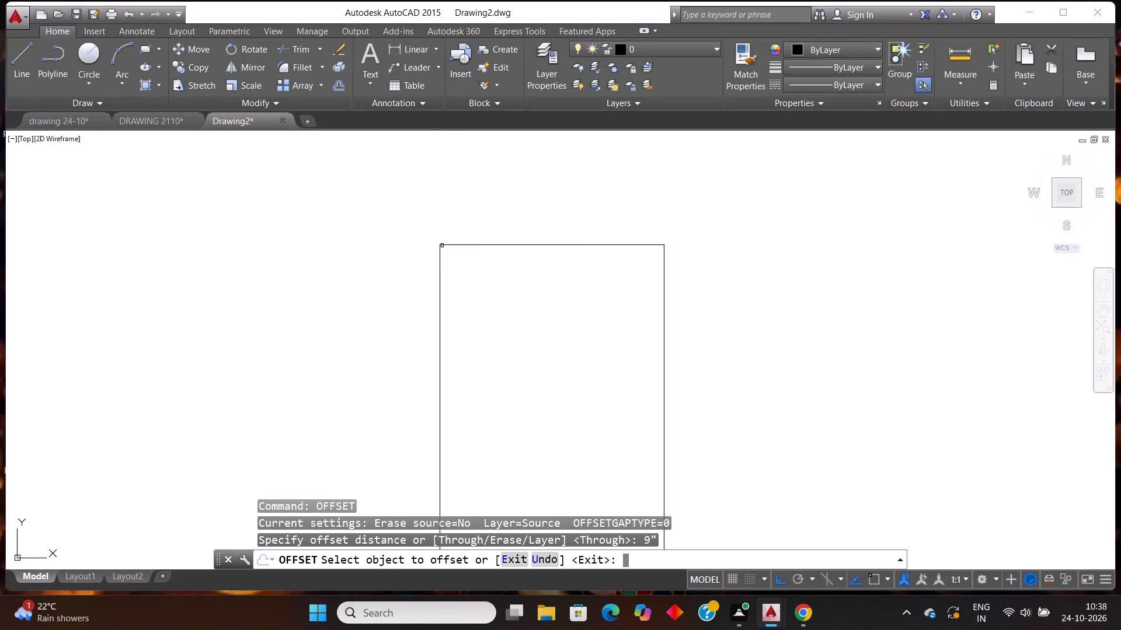
pyautogui.click(469, 245)
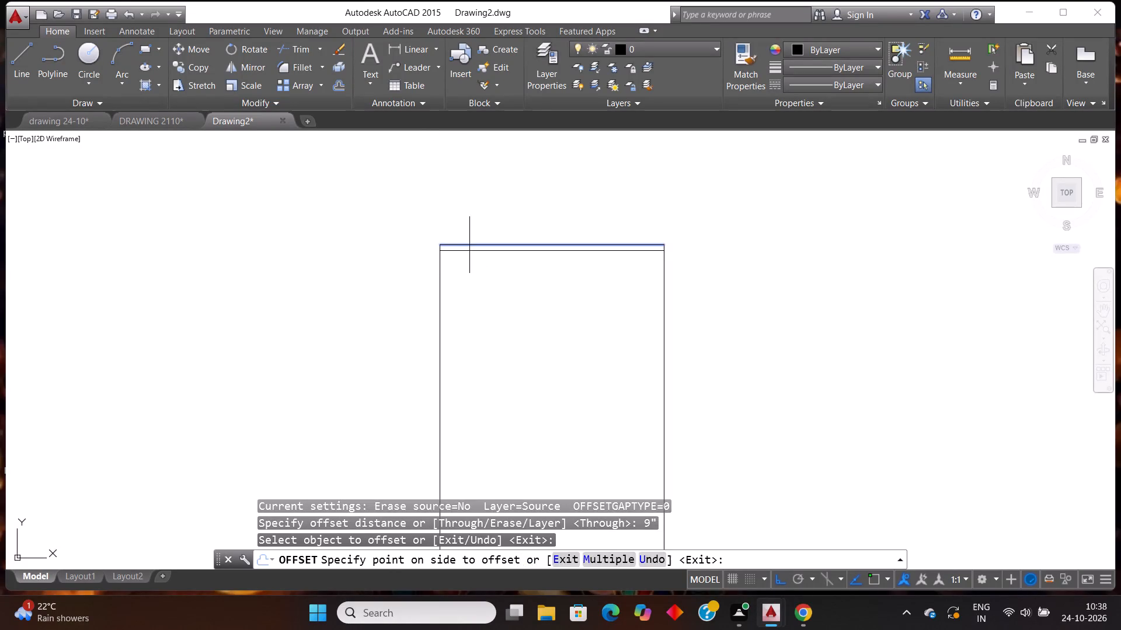
pyautogui.click(478, 284)
pyautogui.click(441, 296)
pyautogui.click(479, 288)
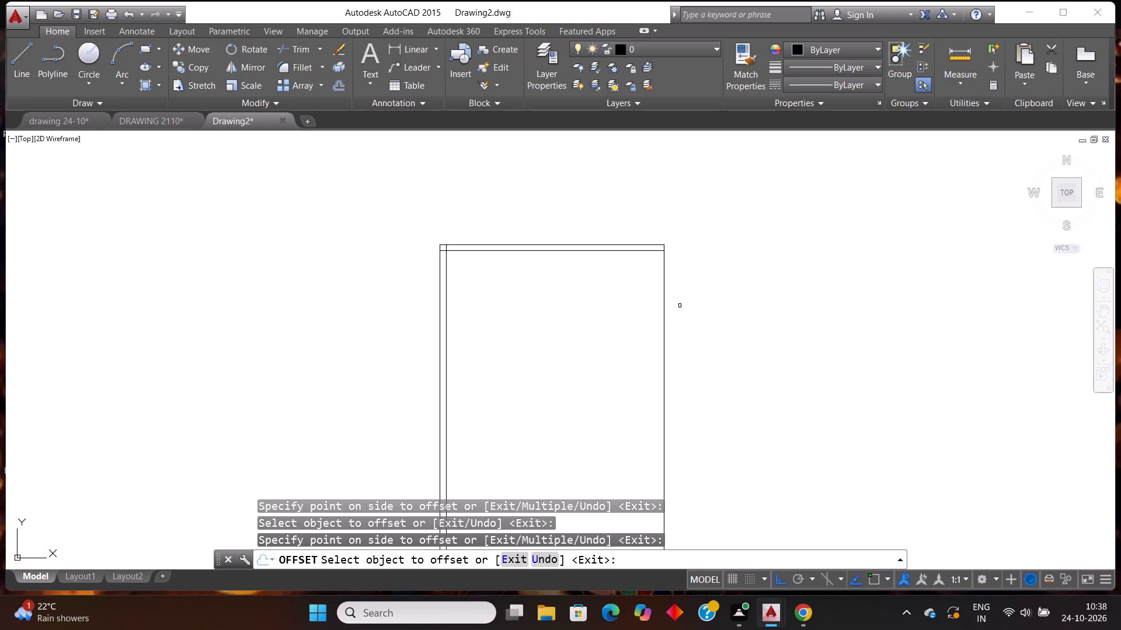
pyautogui.click(665, 317)
pyautogui.click(651, 314)
pyautogui.scroll(-1, 739, 255)
pyautogui.scroll(2, 630, 430)
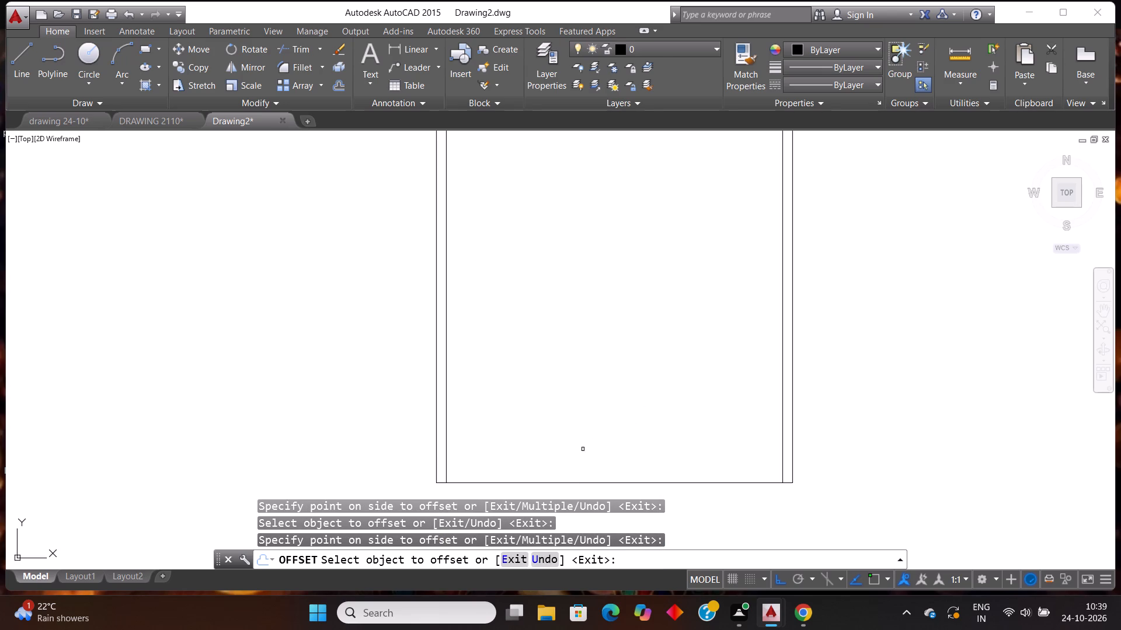
pyautogui.click(577, 484)
pyautogui.click(537, 297)
pyautogui.scroll(-1, 506, 386)
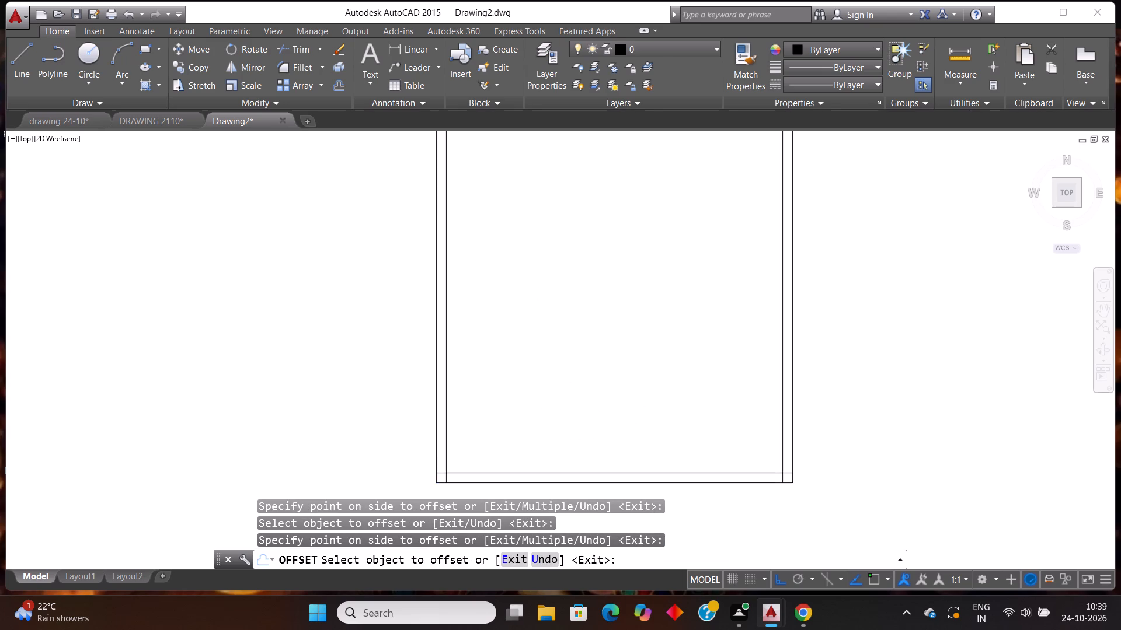
pyautogui.scroll(-2, 582, 240)
pyautogui.scroll(1, 590, 198)
pyautogui.press('Escape')
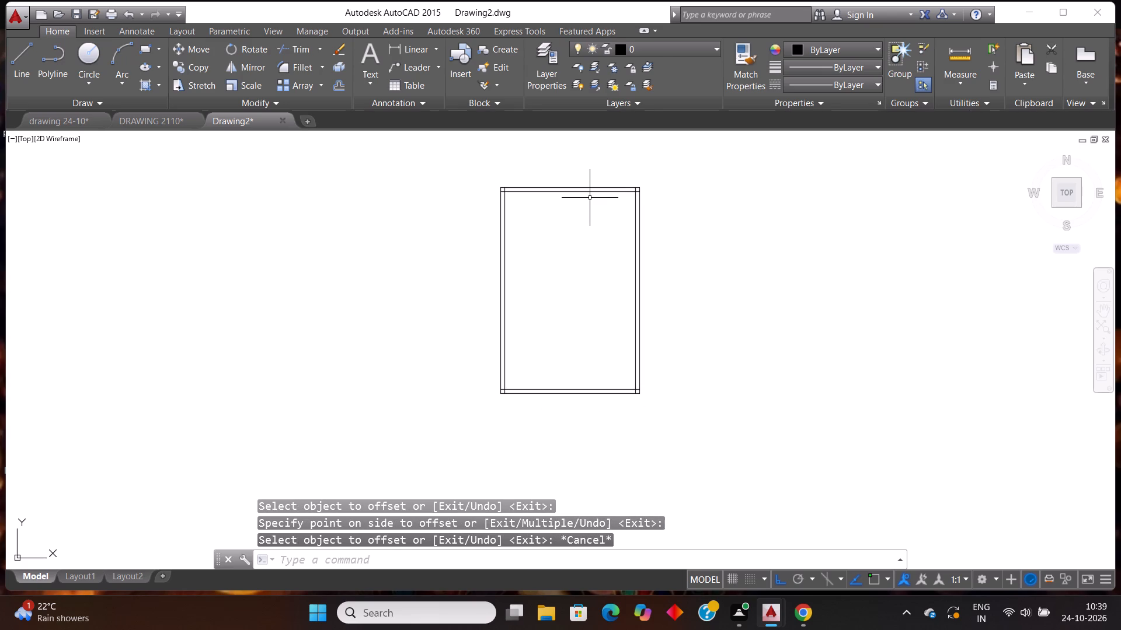
# Trim the overlapping ends of the inner wall lines at the outline's two upper corners.
pyautogui.write('TR')
pyautogui.press('Return')
pyautogui.press('Return')
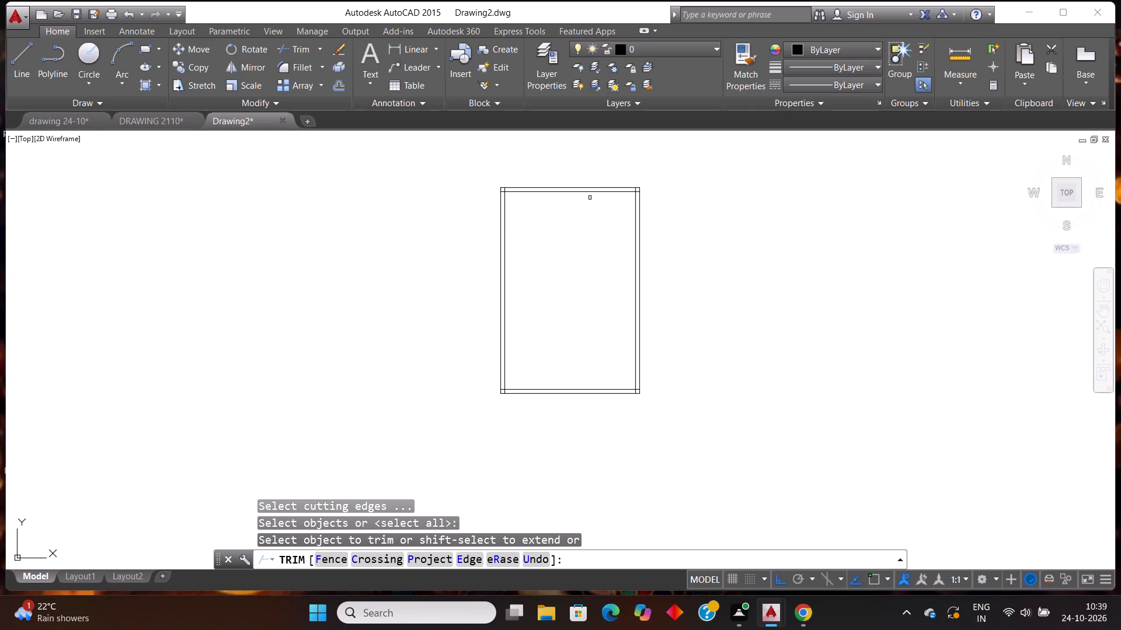
pyautogui.scroll(2, 514, 182)
pyautogui.scroll(2, 467, 237)
pyautogui.scroll(4, 496, 124)
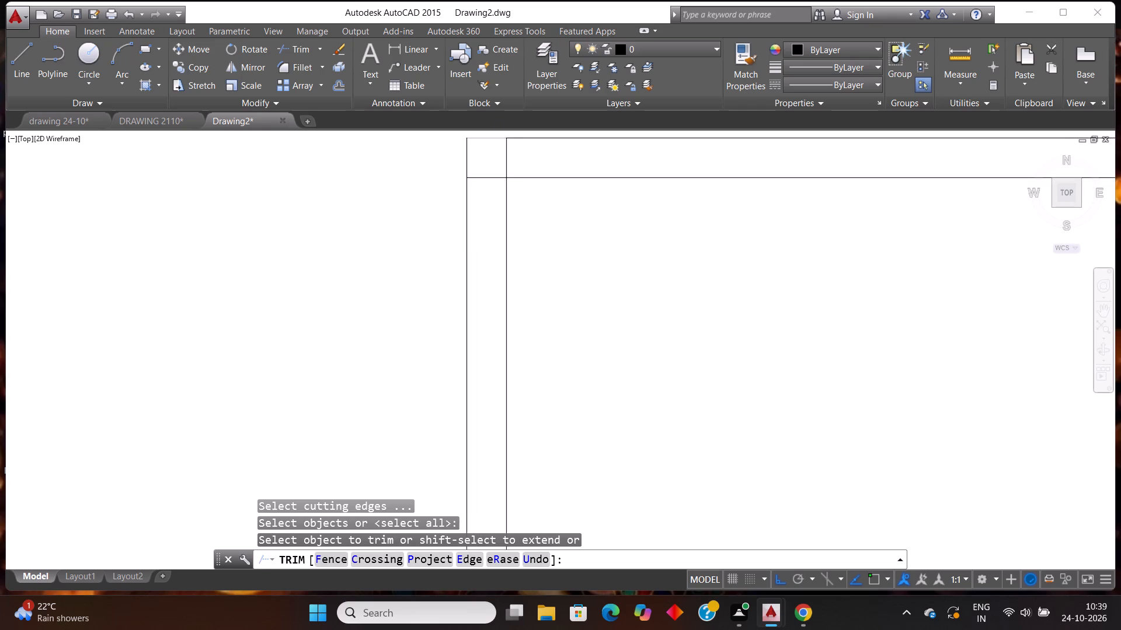
pyautogui.scroll(1, 494, 139)
pyautogui.click(480, 202)
pyautogui.click(454, 285)
pyautogui.moveTo(481, 212); pyautogui.dragTo(495, 204)
pyautogui.click(589, 177)
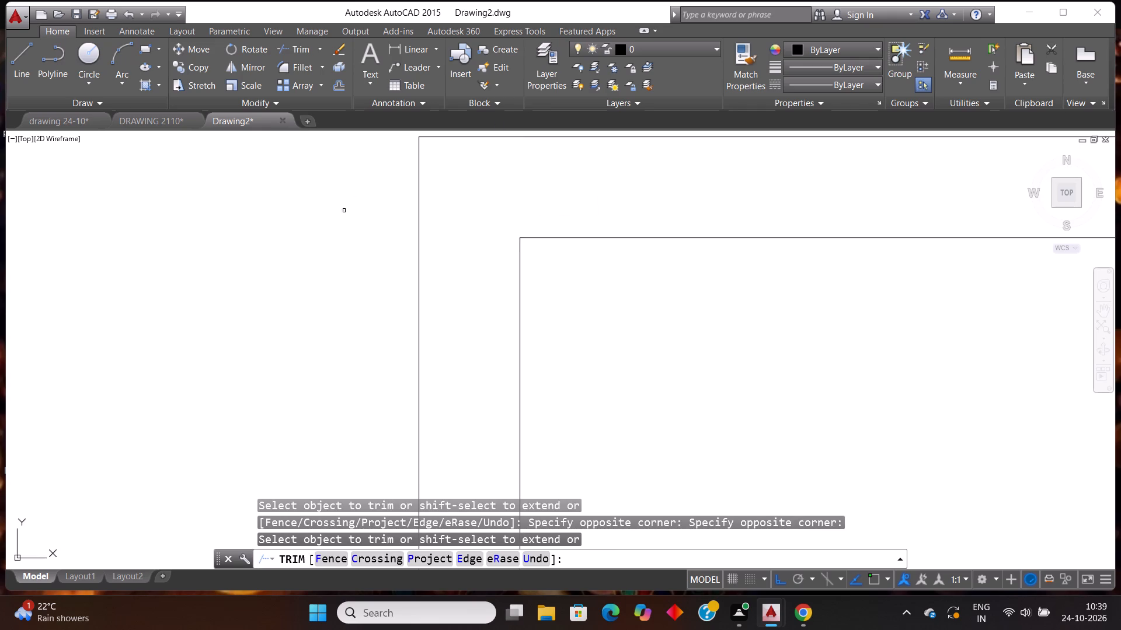
pyautogui.scroll(-3, 355, 242)
pyautogui.scroll(-3, 537, 250)
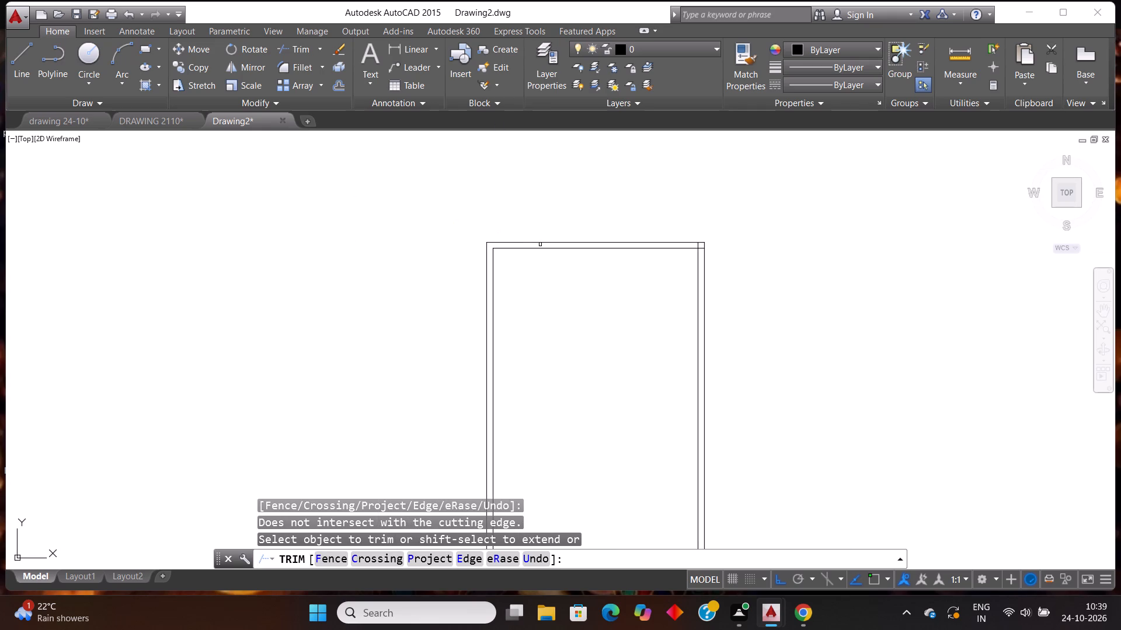
pyautogui.scroll(3, 730, 244)
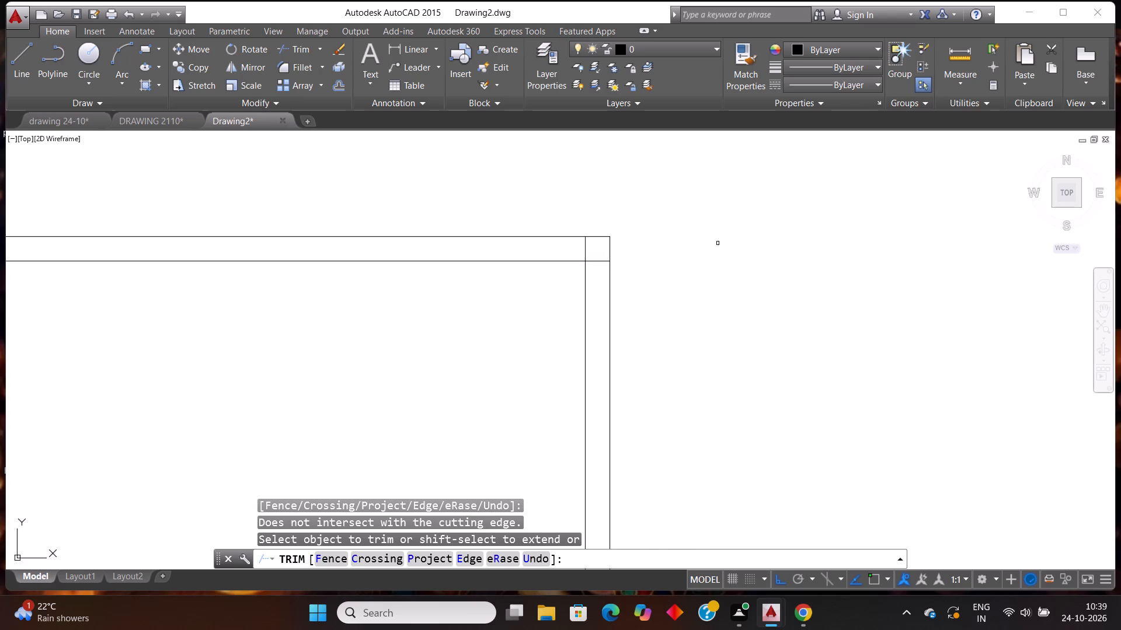
pyautogui.scroll(3, 588, 234)
pyautogui.moveTo(592, 279); pyautogui.dragTo(575, 275)
pyautogui.click(506, 270)
pyautogui.click(579, 349)
pyautogui.click(587, 327)
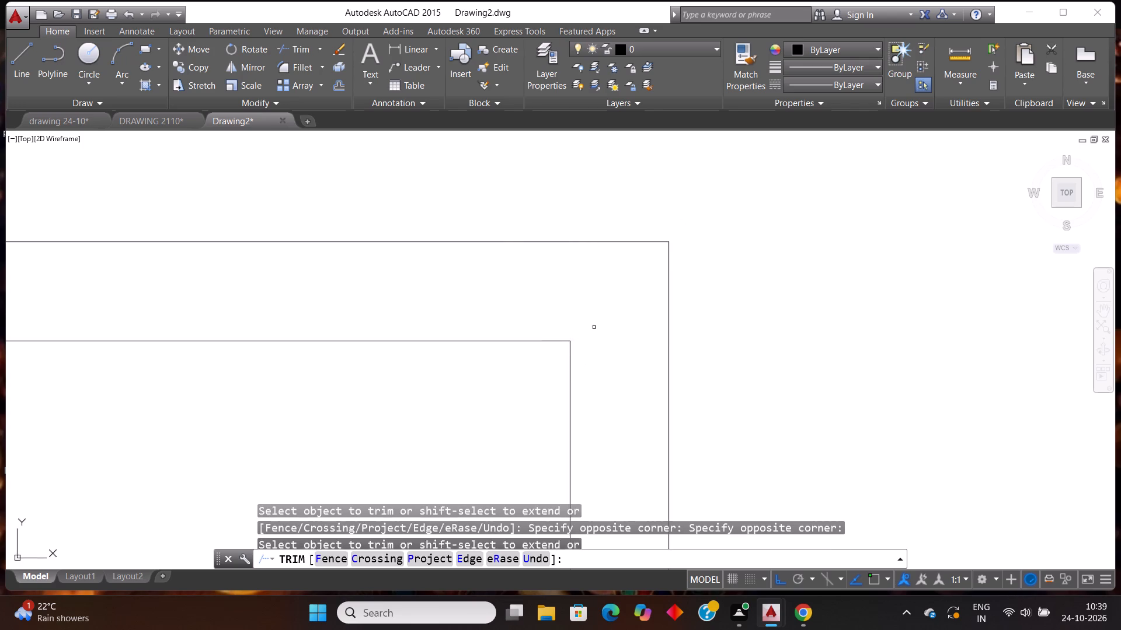
# Trim the overlapping ends of the inner wall lines at the two lower corners and end the Trim command.
pyautogui.scroll(-8, 594, 327)
pyautogui.scroll(4, 652, 394)
pyautogui.scroll(3, 543, 449)
pyautogui.click(496, 451)
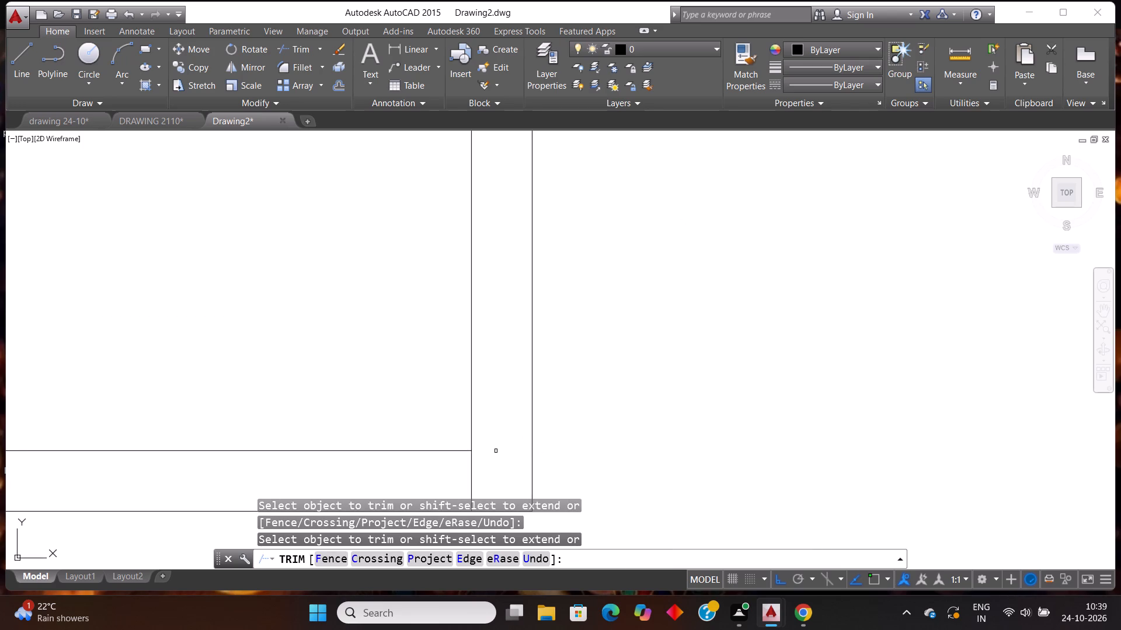
pyautogui.moveTo(480, 481); pyautogui.dragTo(466, 478)
pyautogui.click(435, 470)
pyautogui.scroll(-4, 641, 394)
pyautogui.scroll(3, 288, 390)
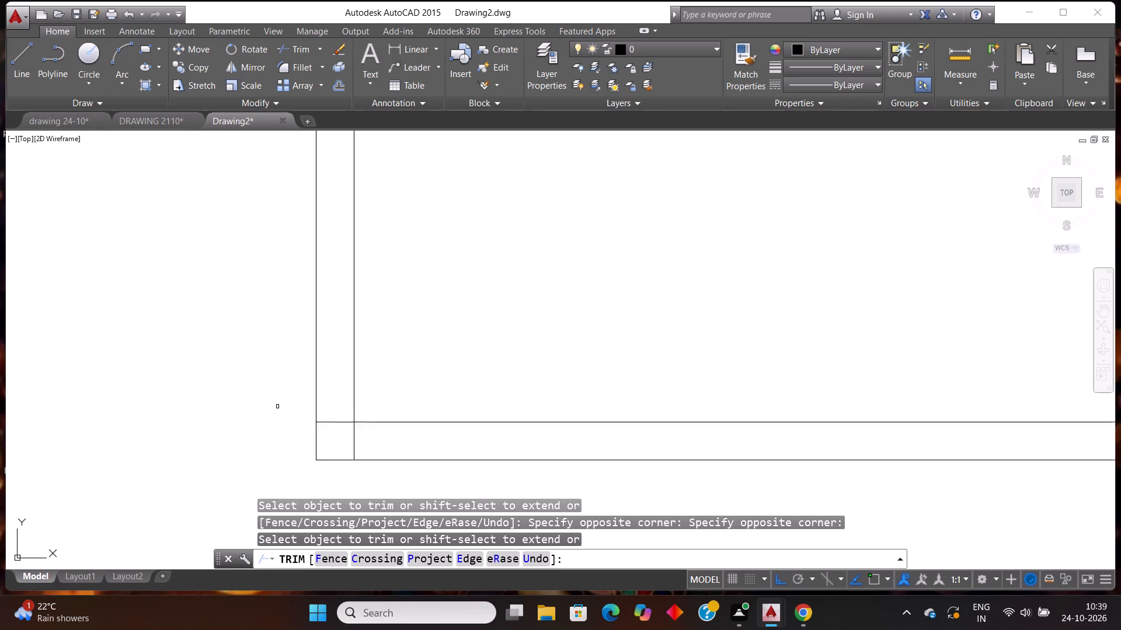
pyautogui.scroll(1, 277, 407)
pyautogui.click(361, 449)
pyautogui.moveTo(354, 397); pyautogui.dragTo(365, 416)
pyautogui.click(375, 459)
pyautogui.click(472, 479)
pyautogui.scroll(-4, 334, 295)
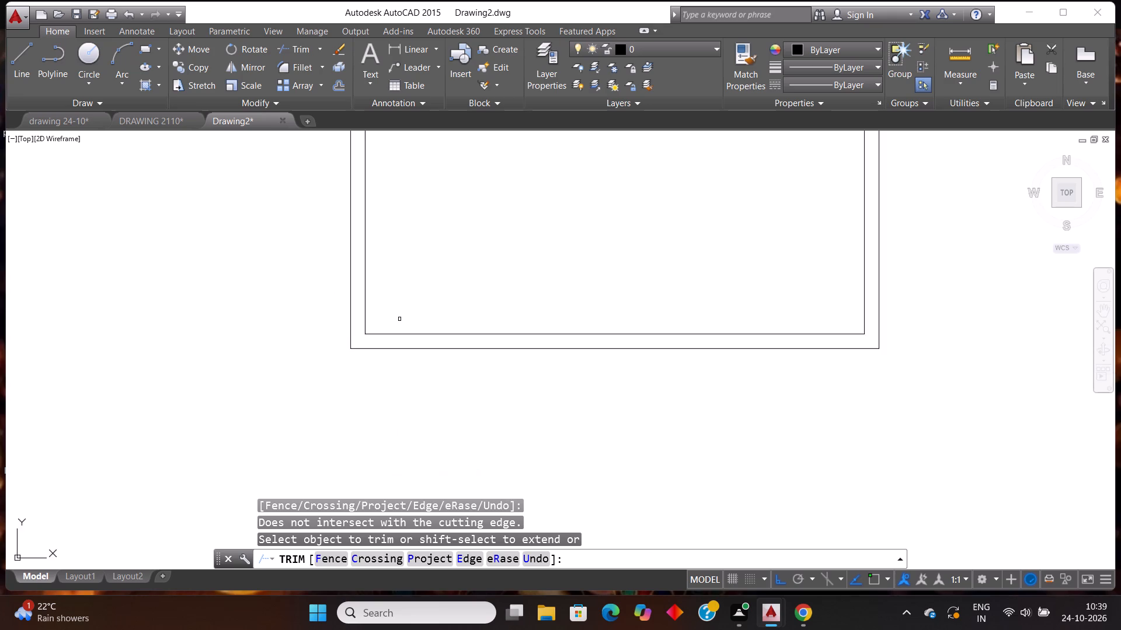
pyautogui.scroll(-4, 400, 320)
pyautogui.scroll(2, 454, 225)
pyautogui.press('Escape')
pyautogui.press('Escape')
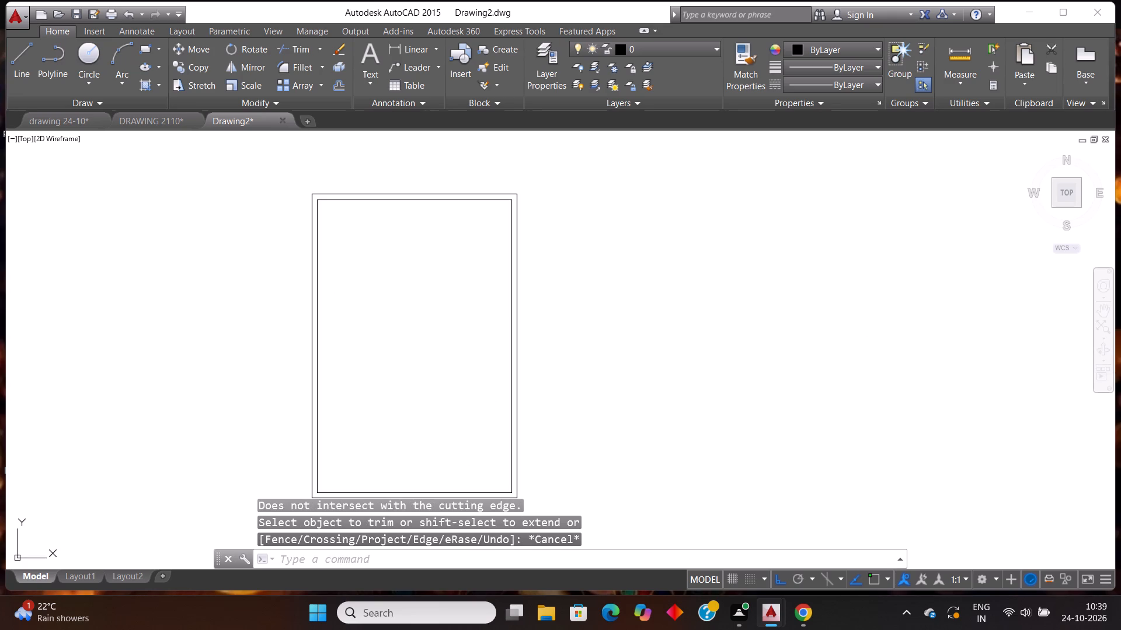
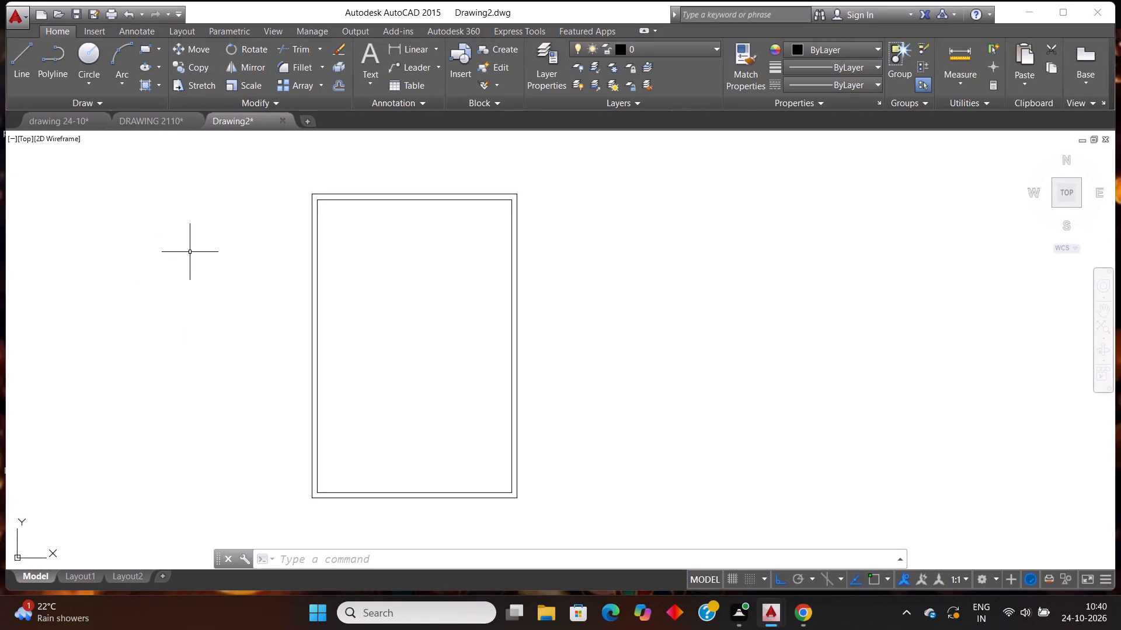
# Offset the inner line of the top outer wall 10' downward into the plan.
pyautogui.press('Escape')
pyautogui.write('OFF')
pyautogui.press('Return')
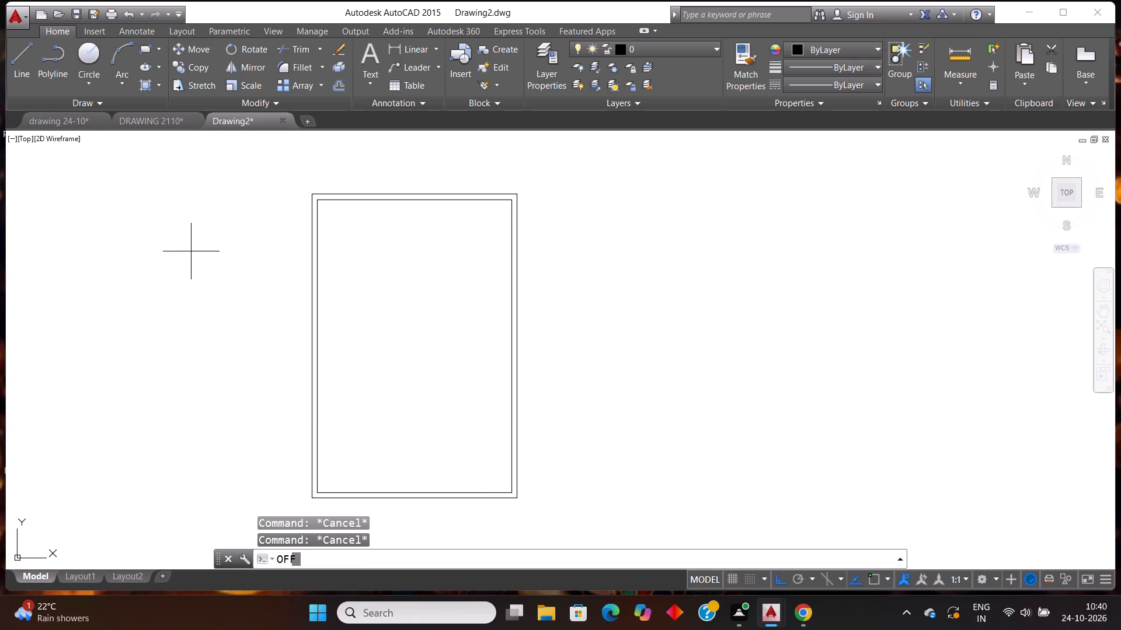
pyautogui.write("10'")
pyautogui.press('Return')
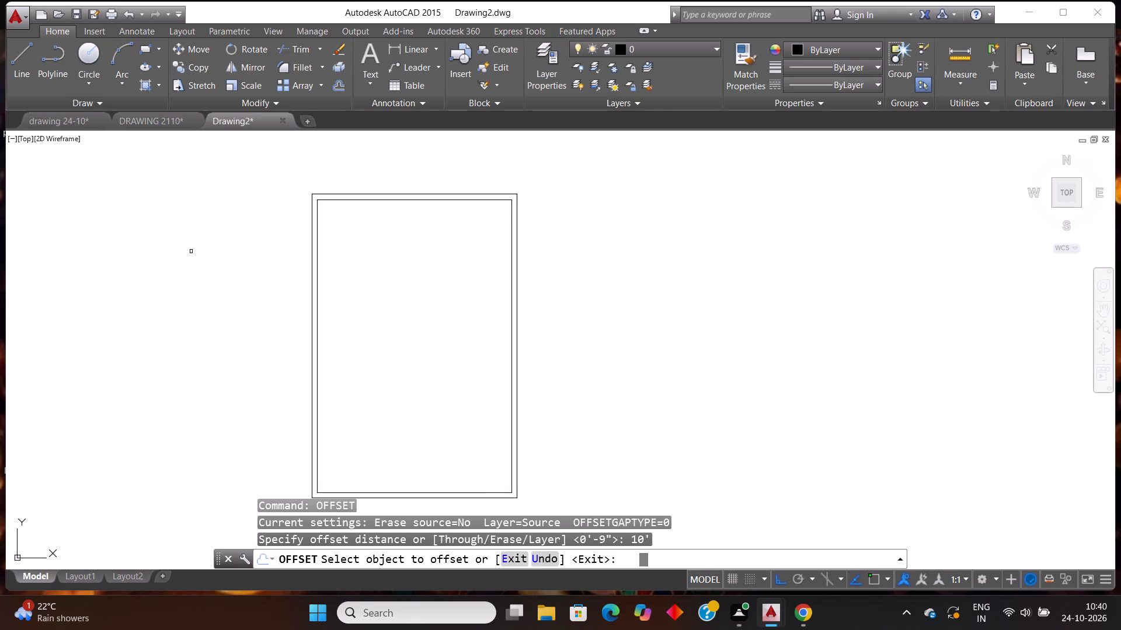
pyautogui.click(344, 200)
pyautogui.click(347, 282)
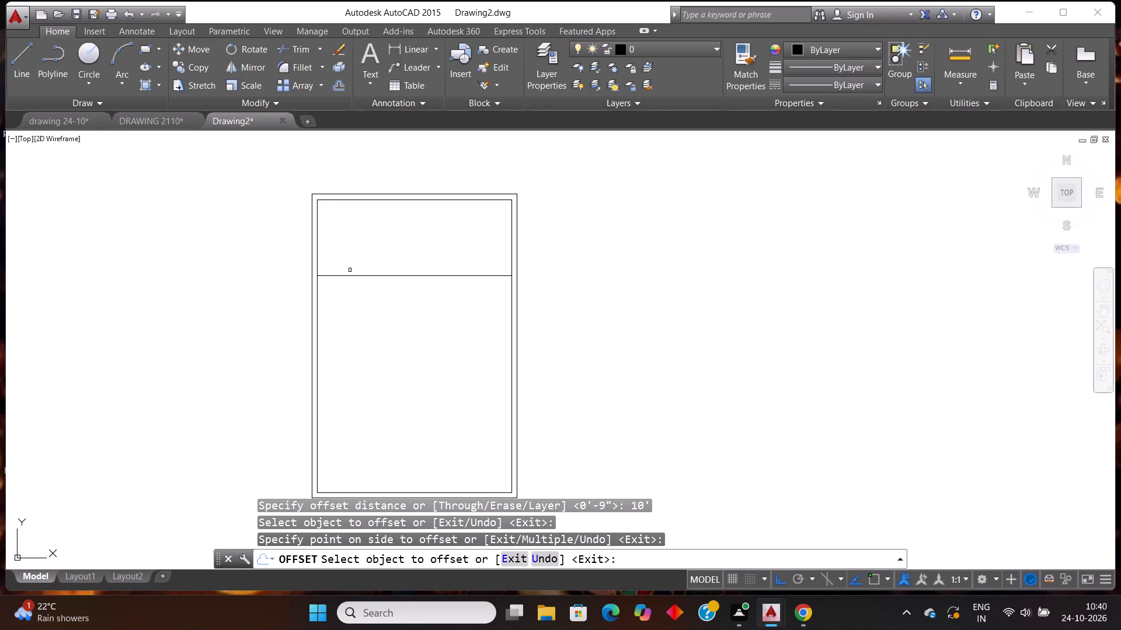
pyautogui.press('Escape')
pyautogui.press('Escape')
# Offset the inner line of the left outer wall 12' to the right, into the plan.
pyautogui.write('OFF')
pyautogui.press('Return')
pyautogui.write("12'")
pyautogui.press('Return')
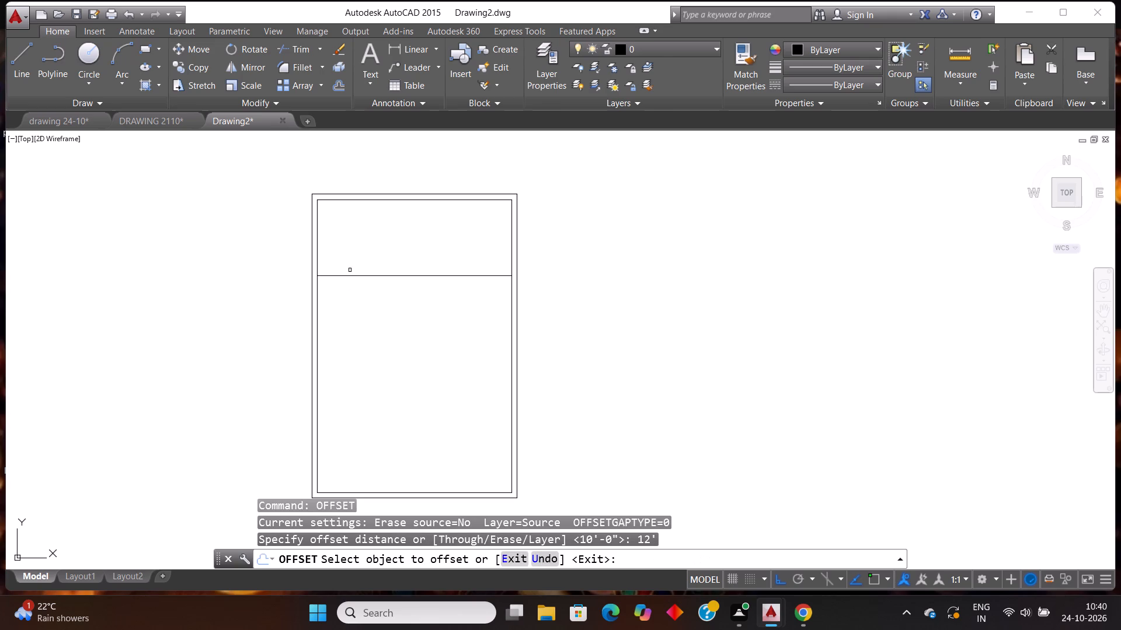
pyautogui.click(318, 318)
pyautogui.click(447, 344)
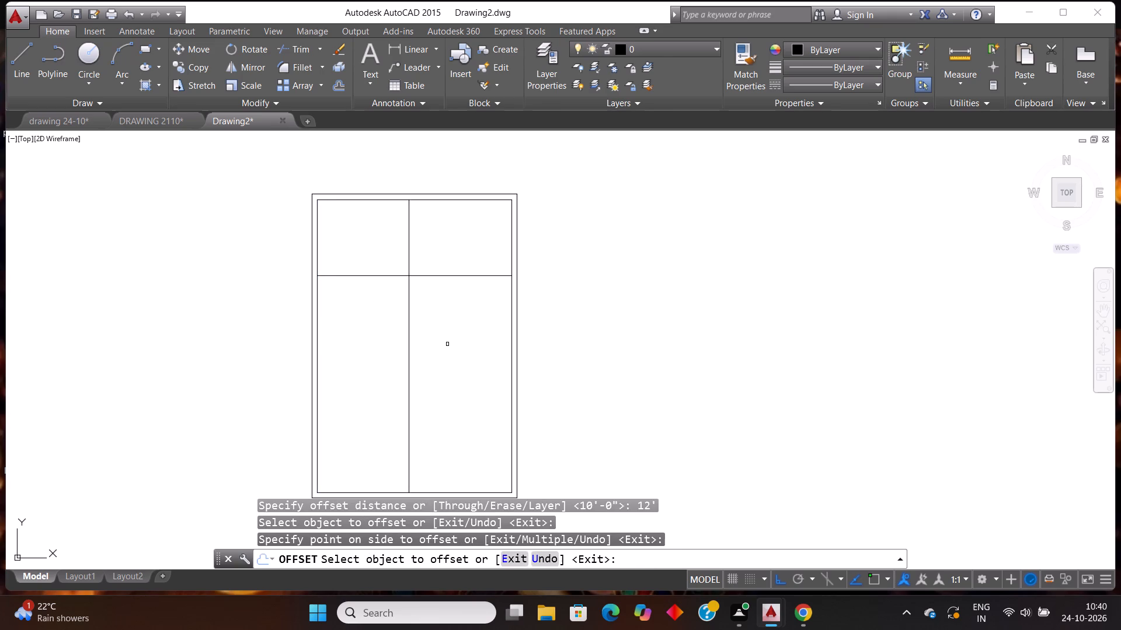
pyautogui.press('Escape')
# Offset the new vertical partition line 4" to the right to give that wall its thickness.
pyautogui.write('OFF')
pyautogui.press('Return')
pyautogui.write('4"')
pyautogui.press('Return')
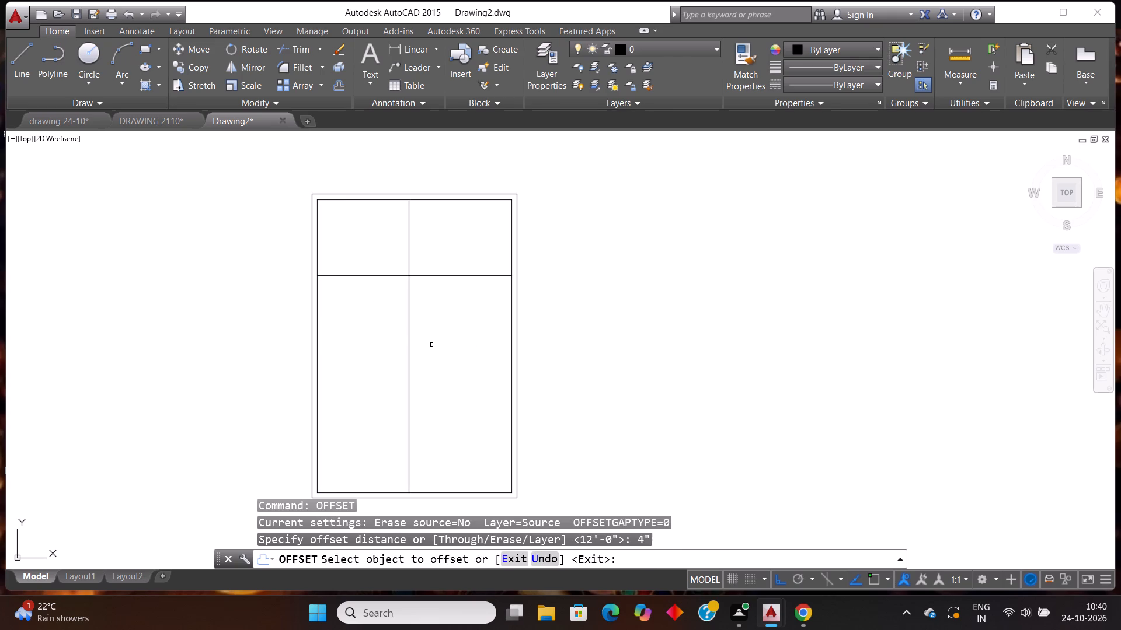
pyautogui.click(408, 331)
pyautogui.click(420, 330)
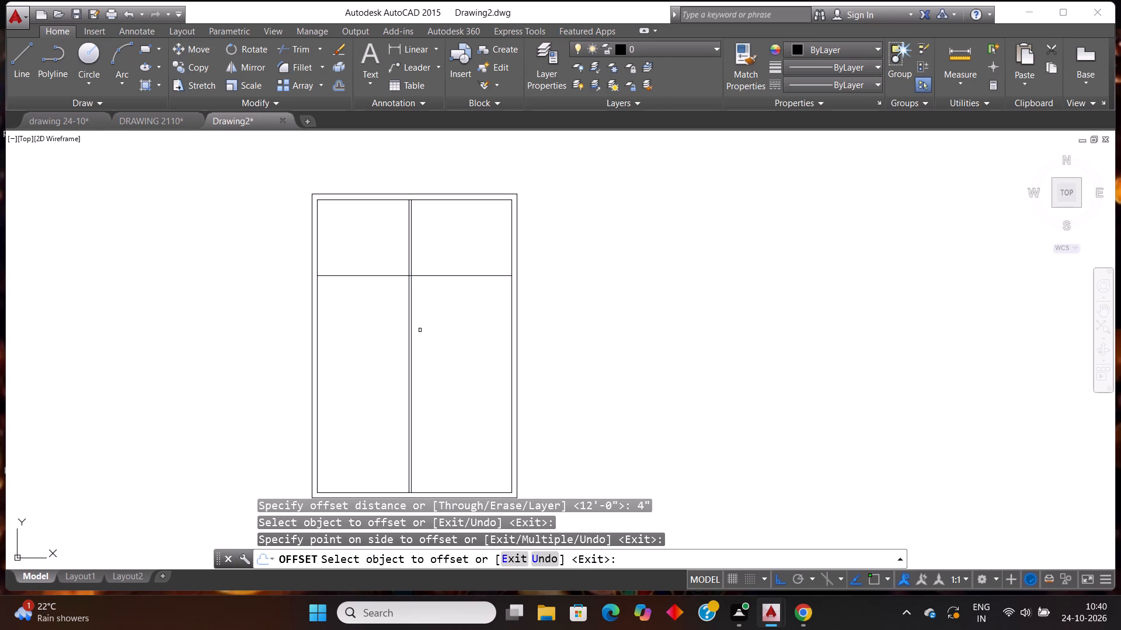
pyautogui.press('Escape')
pyautogui.press('Escape')
# Offset the horizontal partition line 4" downward to give that wall its thickness.
pyautogui.write('OFF')
pyautogui.press('Return')
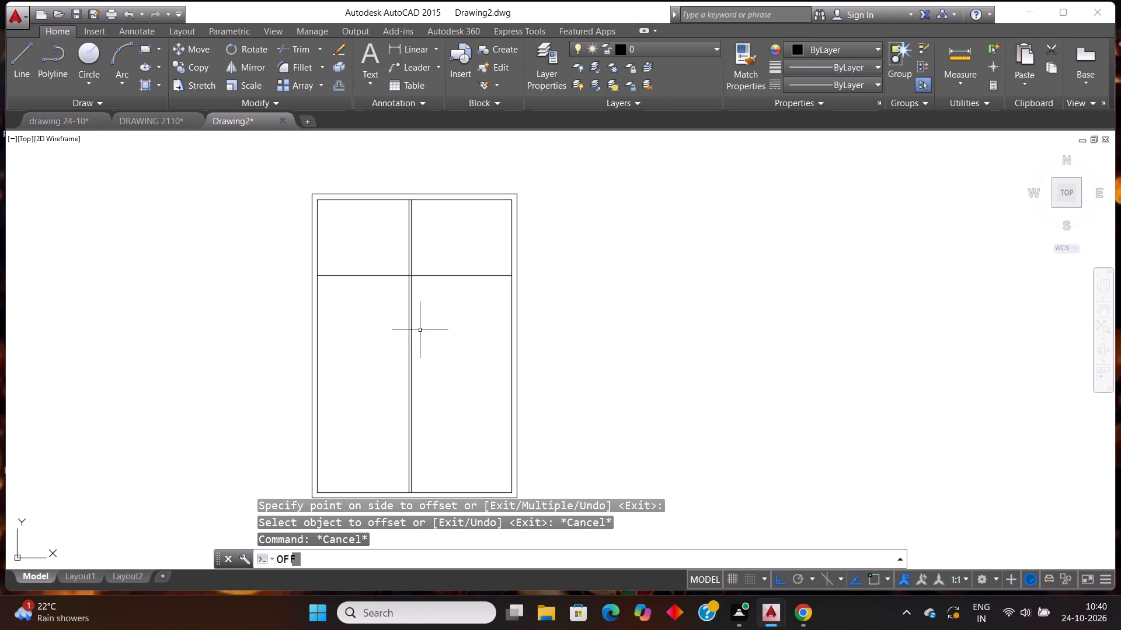
pyautogui.write('4"')
pyautogui.press('Return')
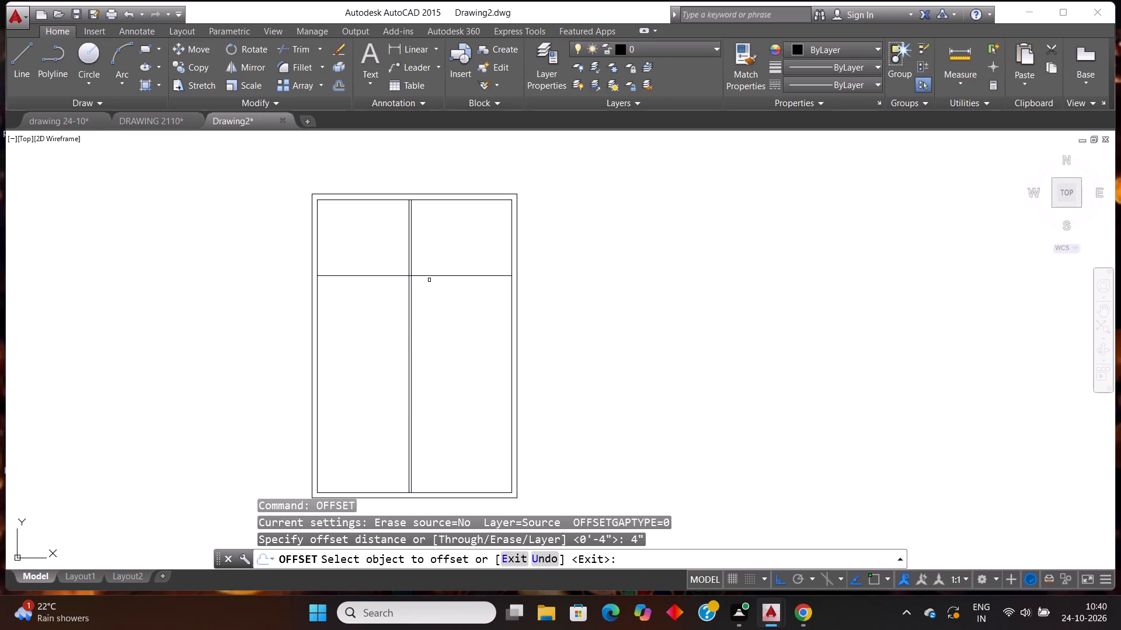
pyautogui.click(424, 275)
pyautogui.click(440, 327)
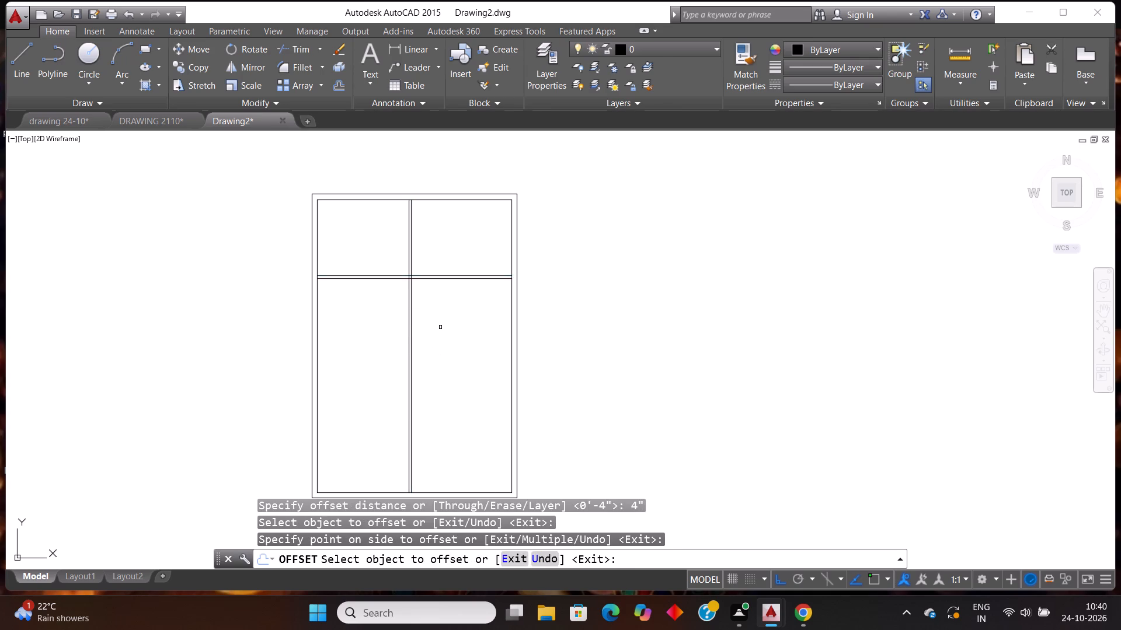
pyautogui.press('Escape')
pyautogui.press('Escape')
# Trim the lines inside the crossing of the vertical and horizontal partitions to open the wall junction.
pyautogui.write('TR')
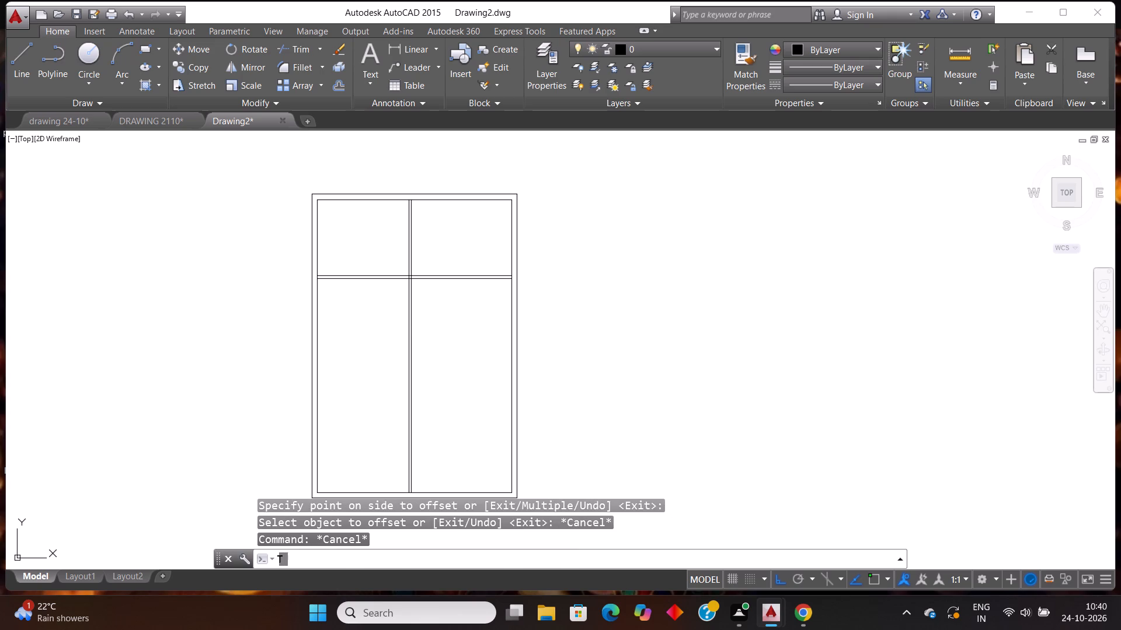
pyautogui.press('Return')
pyautogui.press('Return')
pyautogui.scroll(1, 401, 204)
pyautogui.scroll(3, 402, 306)
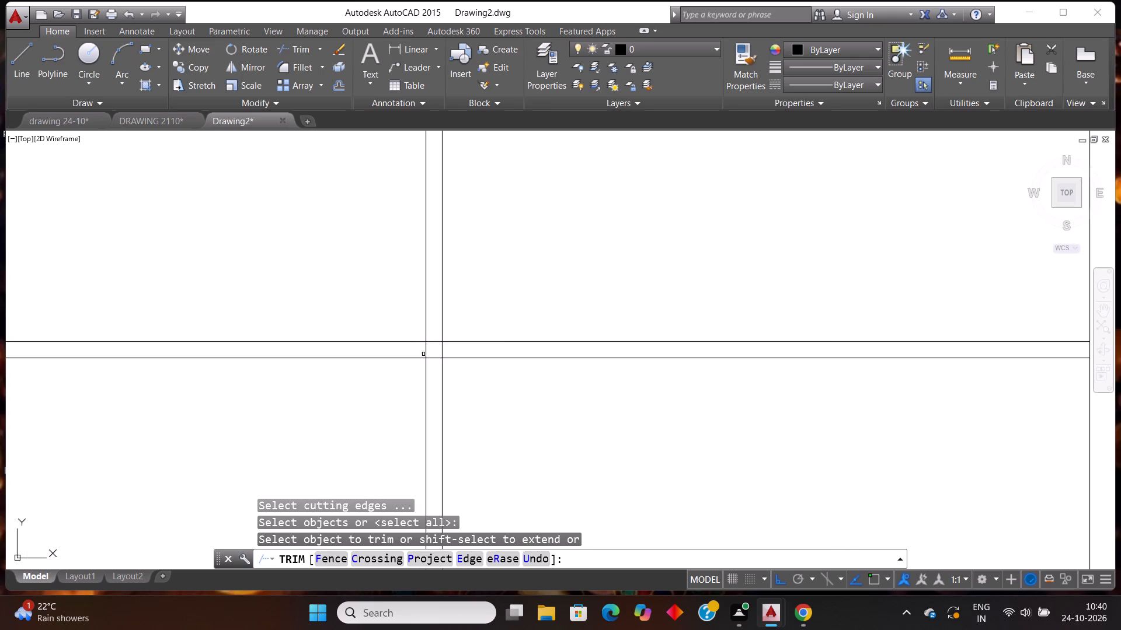
pyautogui.scroll(3, 424, 356)
pyautogui.moveTo(385, 336); pyautogui.dragTo(387, 328)
pyautogui.click(395, 204)
pyautogui.moveTo(325, 307); pyautogui.dragTo(333, 304)
pyautogui.click(441, 282)
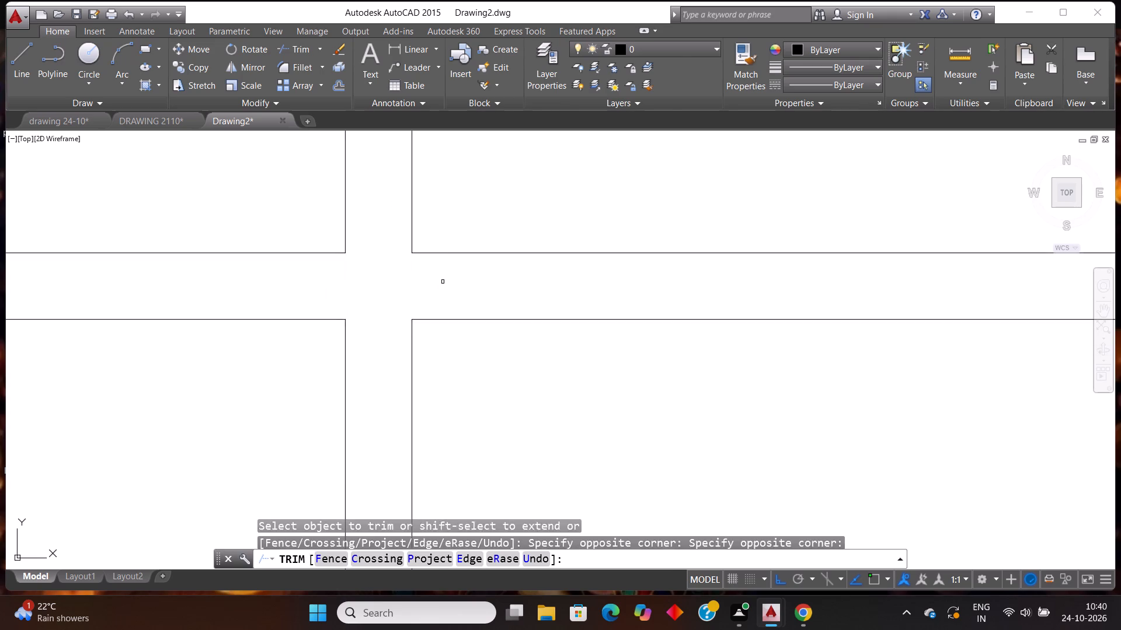
pyautogui.scroll(-6, 447, 256)
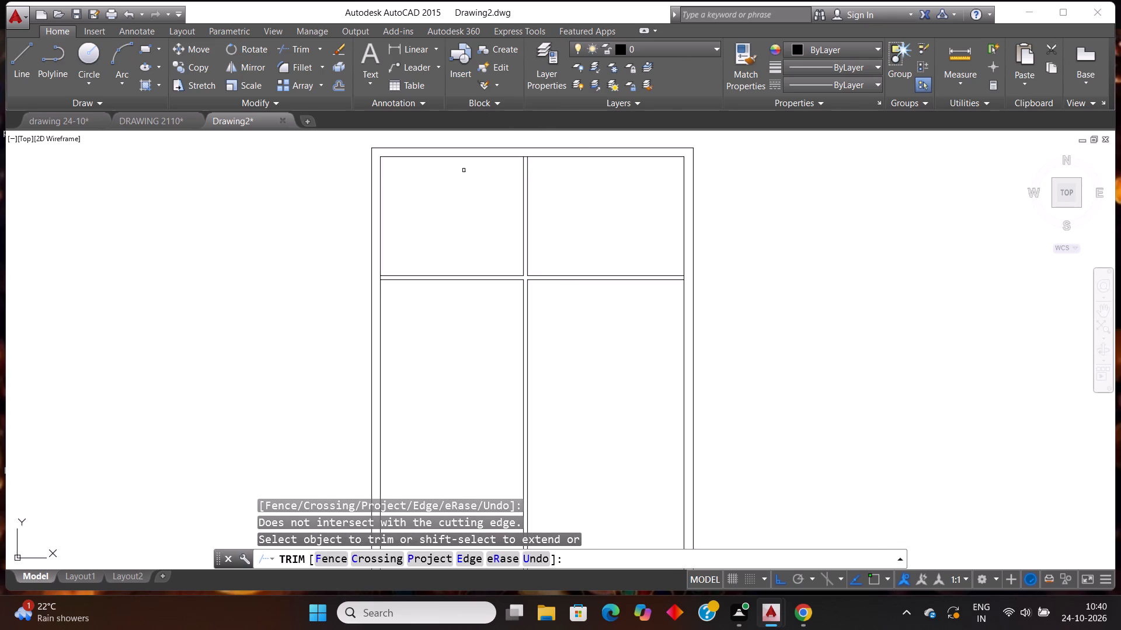
pyautogui.press('Escape')
pyautogui.press('Escape')
# Offset the lower line of the horizontal partition's left half 4' downward.
pyautogui.write('OFF')
pyautogui.press('Return')
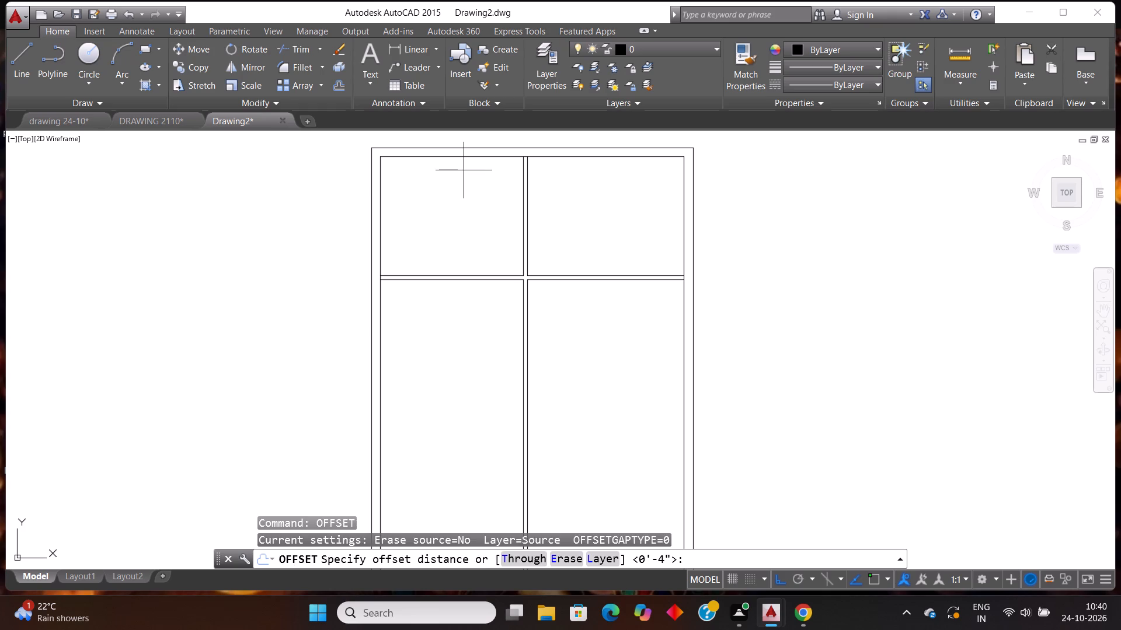
pyautogui.write("4'")
pyautogui.press('Return')
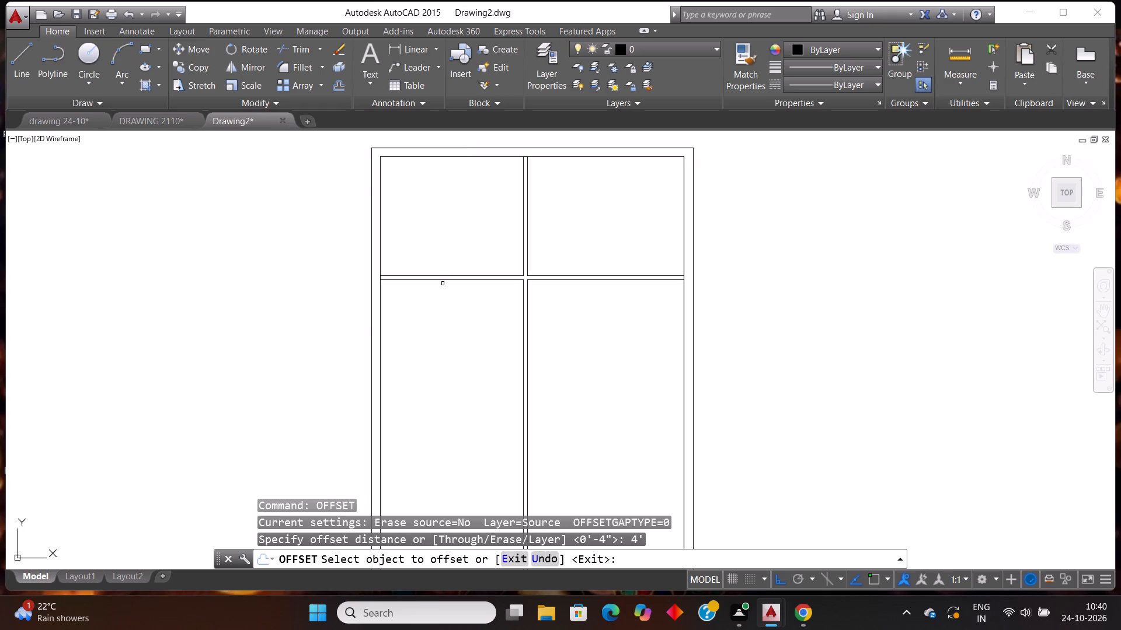
pyautogui.click(443, 281)
pyautogui.click(447, 355)
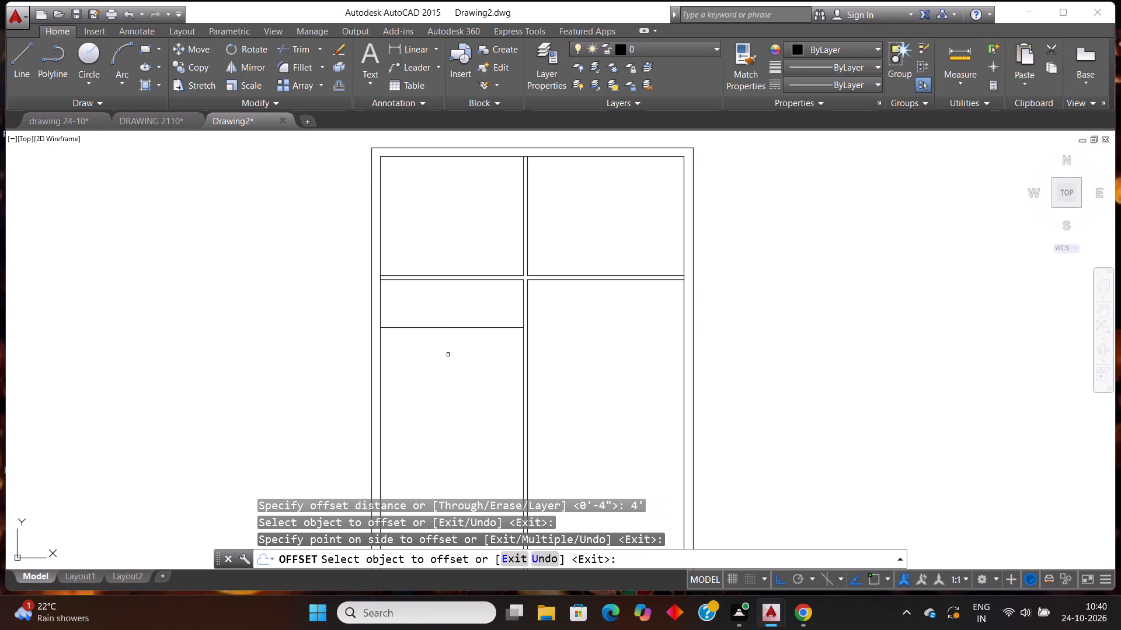
pyautogui.press('Escape')
# Offset the new short horizontal line in the left half 4" downward to form the wall thickness.
pyautogui.write('OFF')
pyautogui.press('Return')
pyautogui.write('4"')
pyautogui.press('Return')
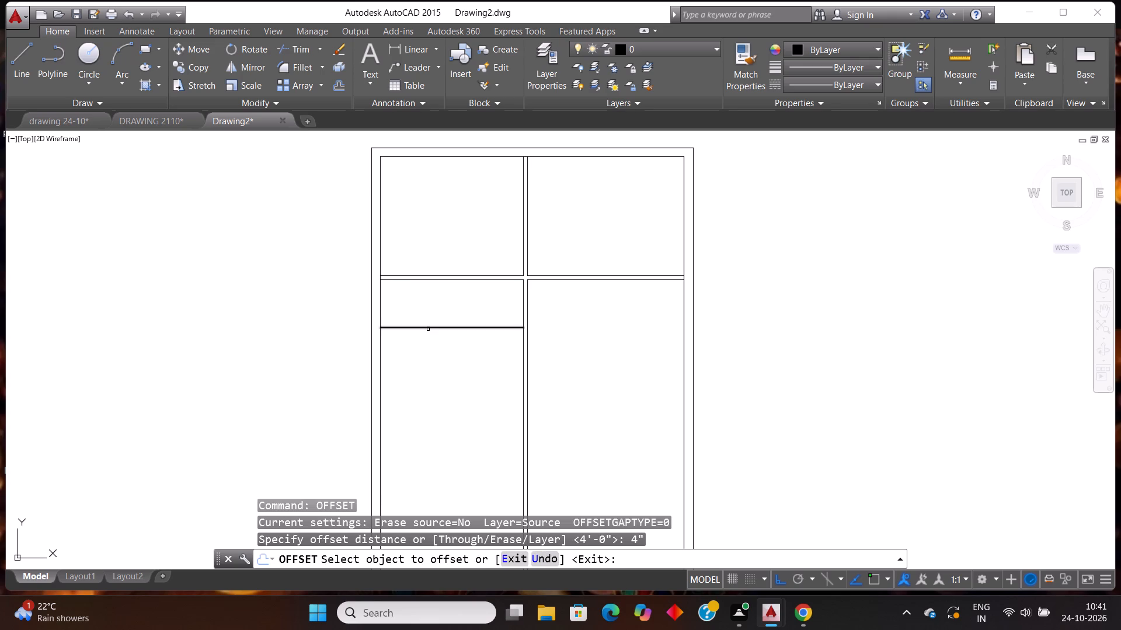
pyautogui.click(428, 329)
pyautogui.click(434, 425)
pyautogui.press('Escape')
pyautogui.press('Escape')
# Offset the inner line of the left outer wall 7' to the right.
pyautogui.write('OFF')
pyautogui.press('Return')
pyautogui.write("7'")
pyautogui.press('Return')
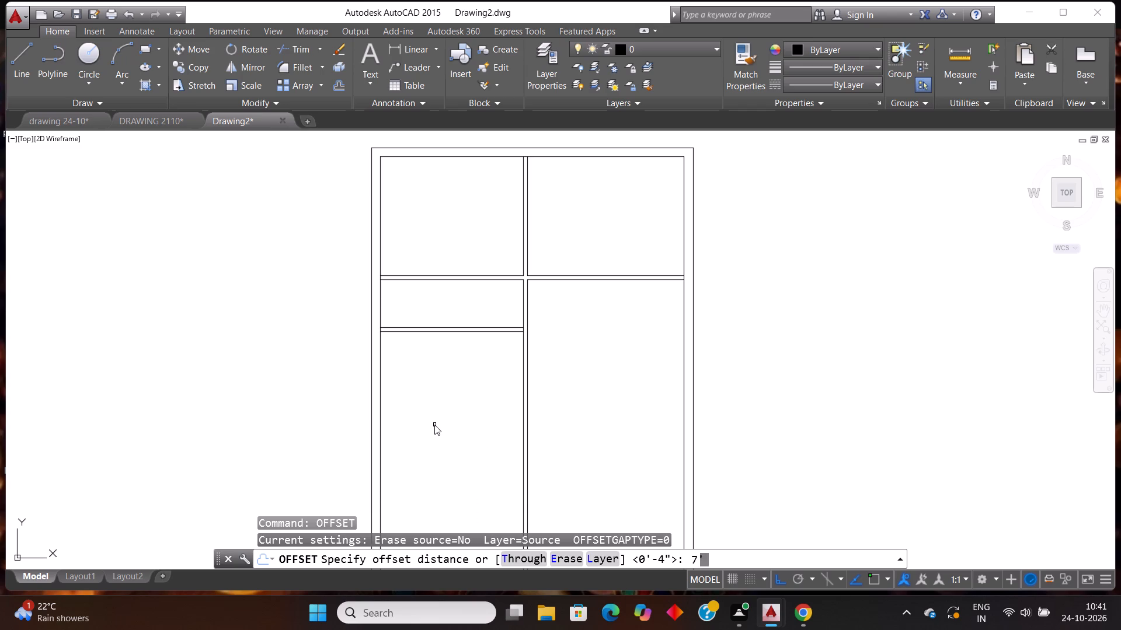
pyautogui.click(380, 377)
pyautogui.click(394, 376)
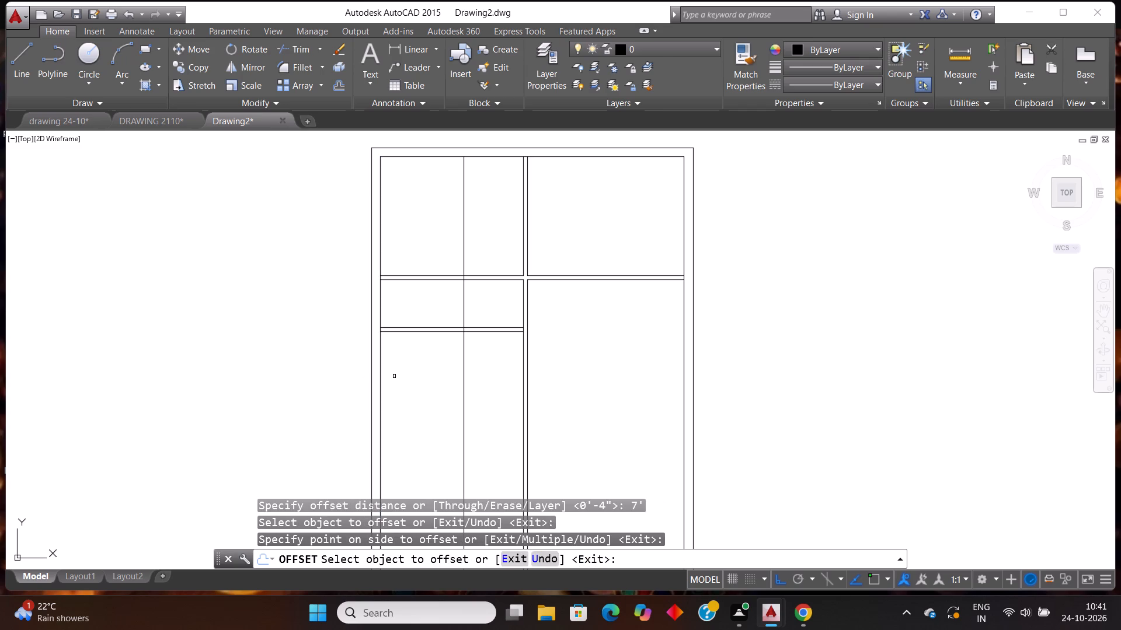
pyautogui.press('Escape')
pyautogui.press('Escape')
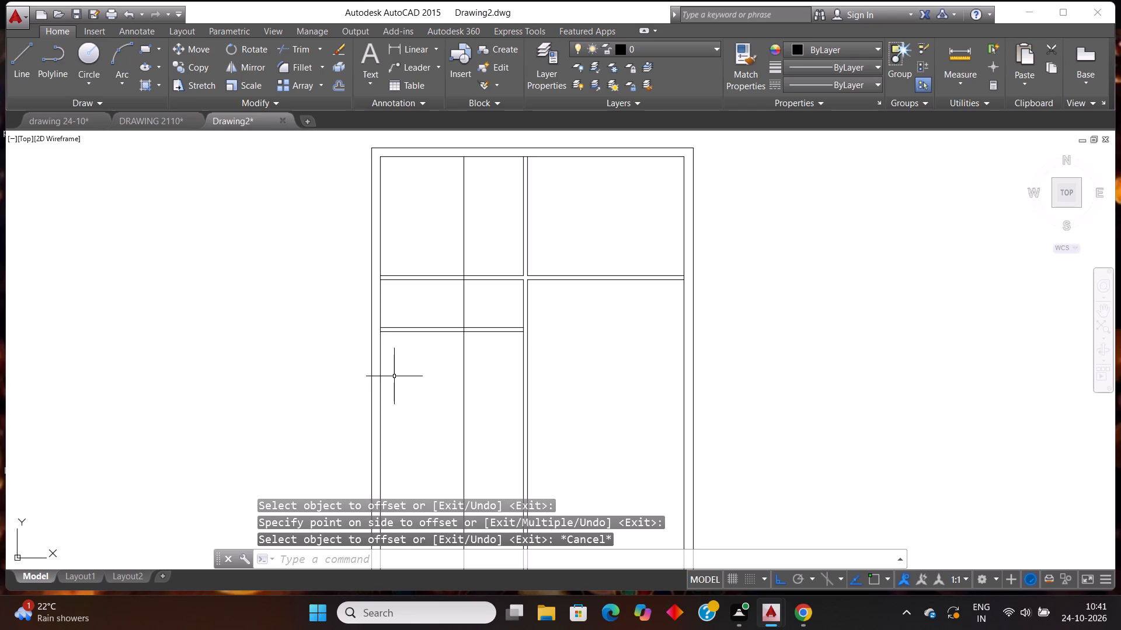
# Offset the new vertical line in the left half 4" to the right to form the wall thickness.
pyautogui.write('OFF')
pyautogui.press('Return')
pyautogui.write('4"')
pyautogui.press('Return')
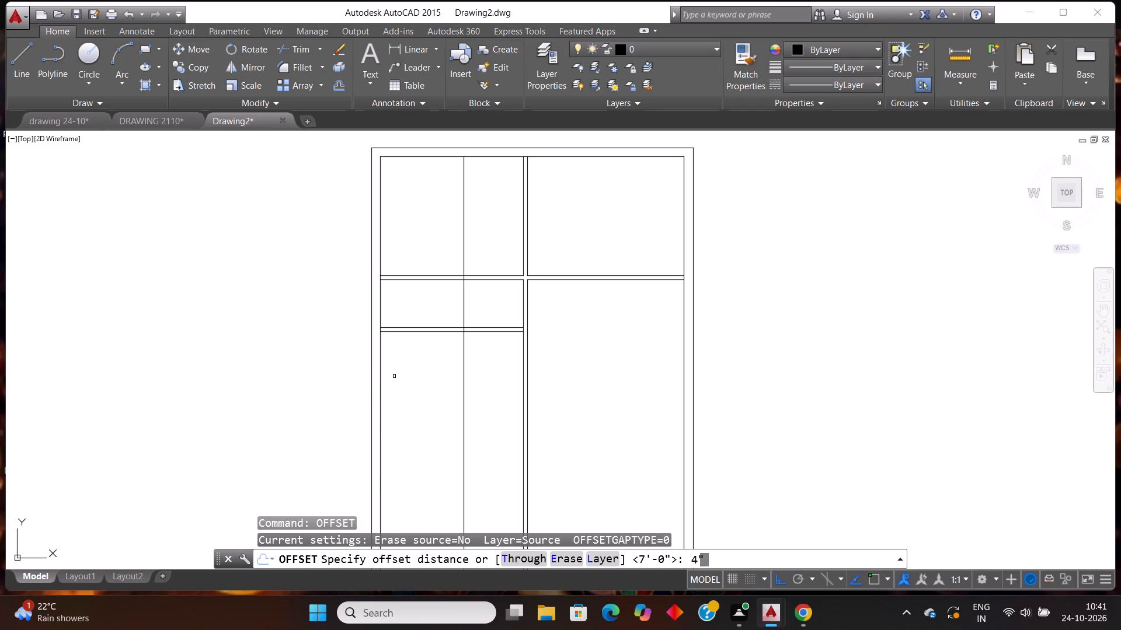
pyautogui.click(463, 339)
pyautogui.click(497, 367)
pyautogui.press('Escape')
pyautogui.press('Escape')
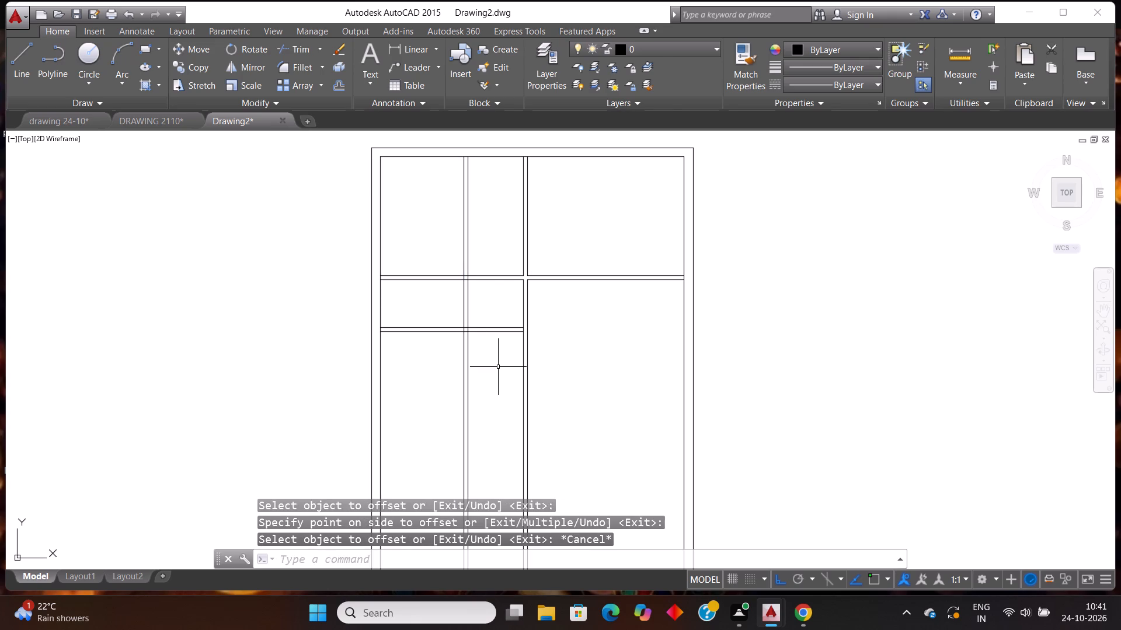
# Trim the new vertical wall lines above and below the small room, and its lower wall lines beyond its right side.
pyautogui.write('TR')
pyautogui.press('Return')
pyautogui.press('Return')
pyautogui.moveTo(482, 199); pyautogui.dragTo(456, 212)
pyautogui.click(437, 223)
pyautogui.click(497, 377)
pyautogui.click(458, 405)
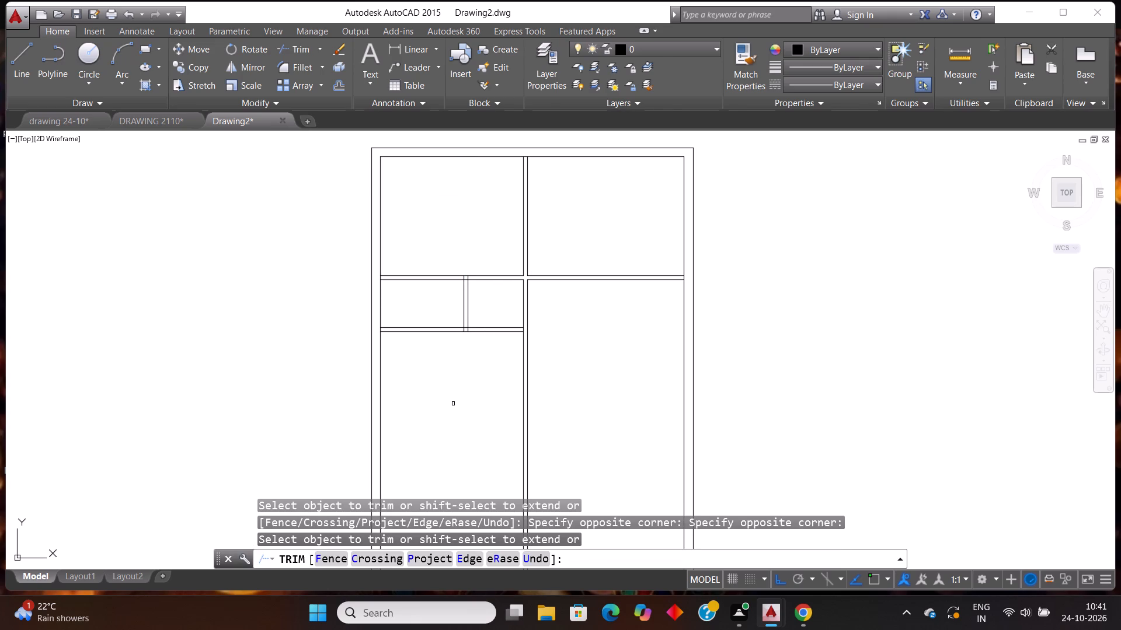
pyautogui.click(488, 345)
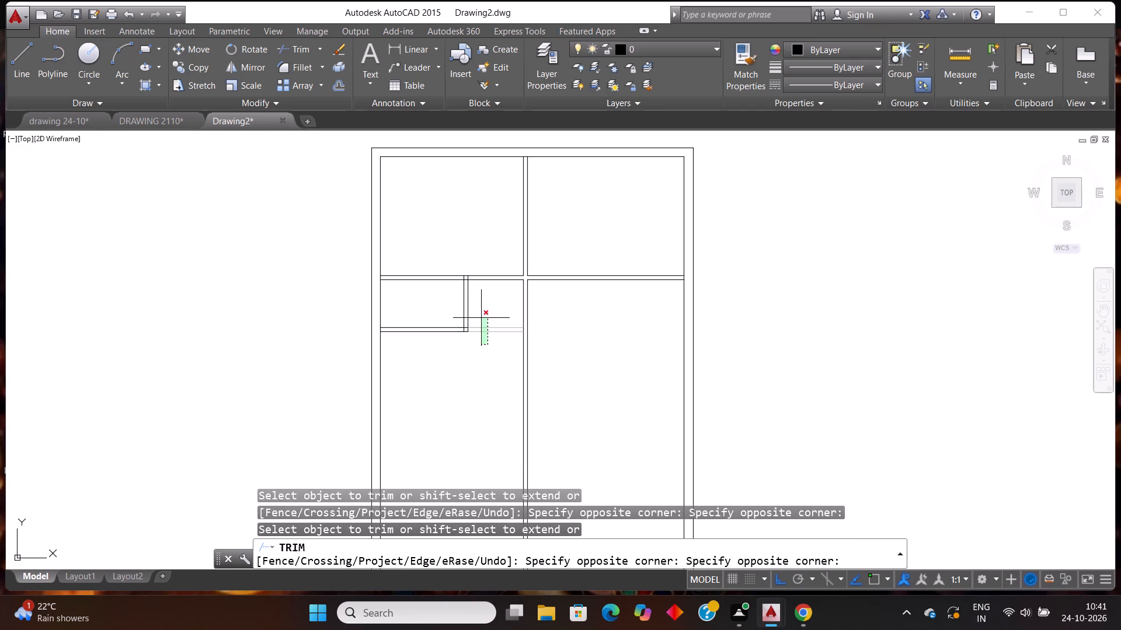
pyautogui.click(481, 317)
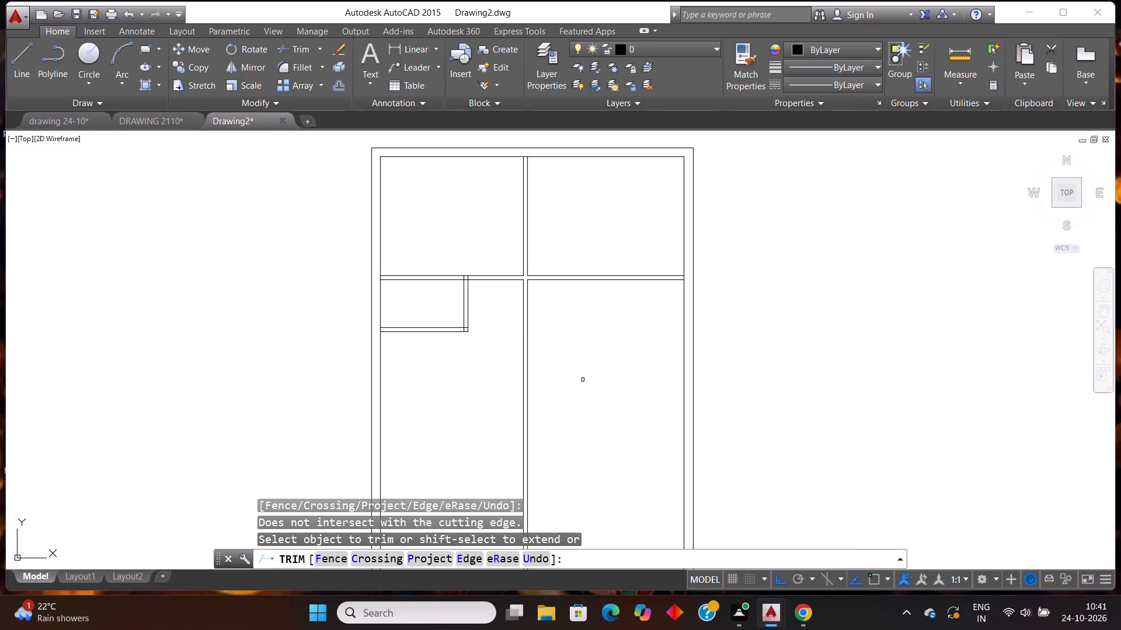
pyautogui.press('Escape')
pyautogui.press('Escape')
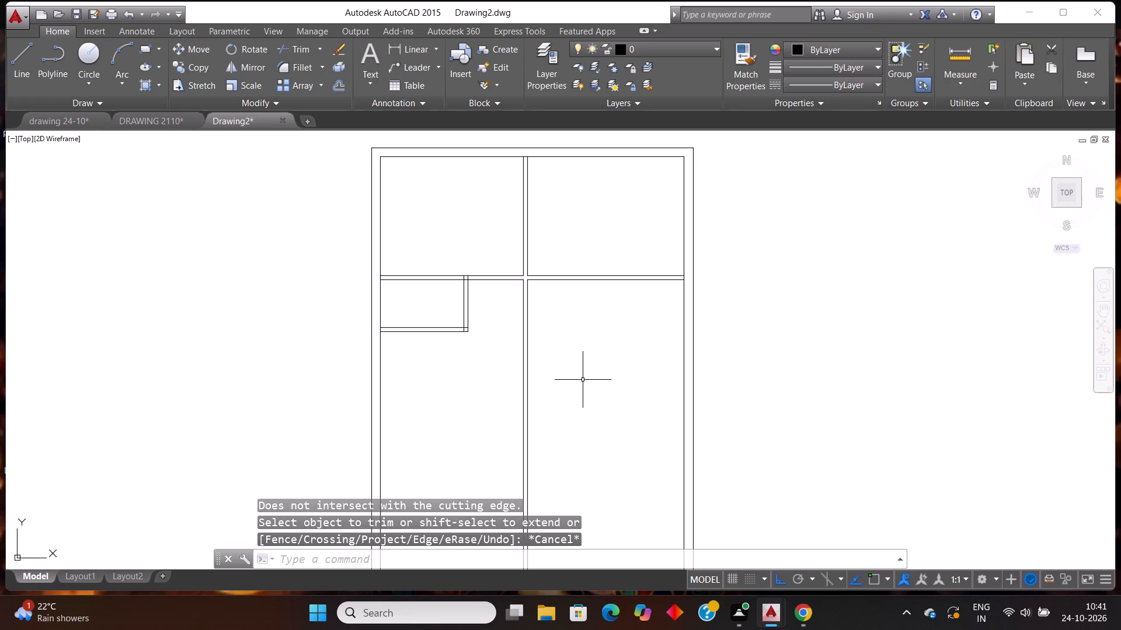
# Trim the left outer wall's inner line where the horizontal partition meets it.
pyautogui.write('TR')
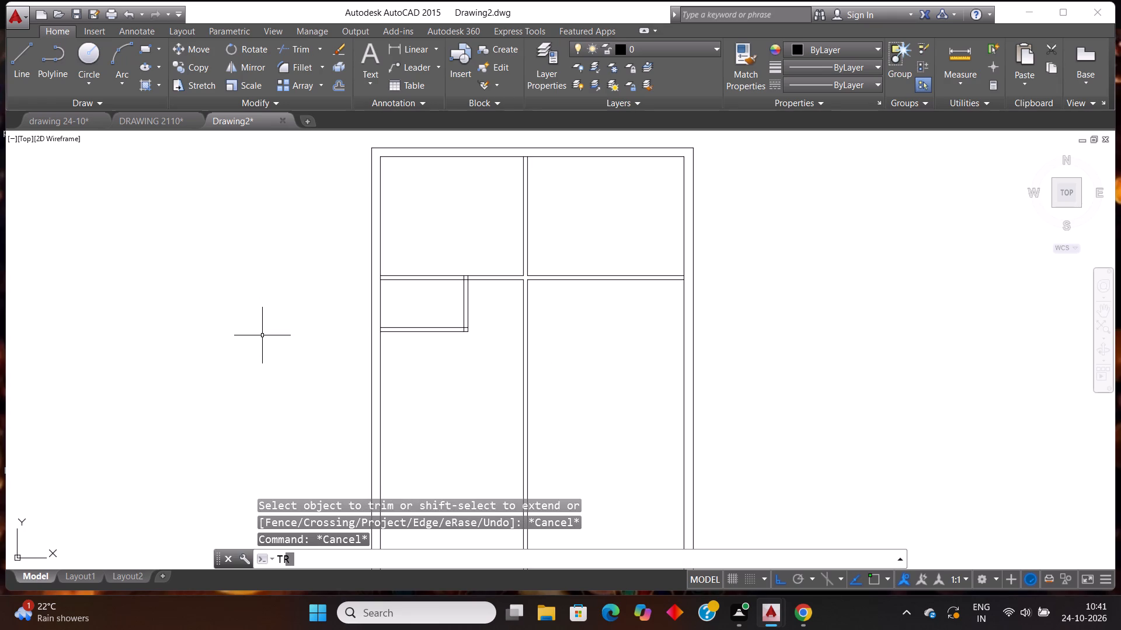
pyautogui.press('Return')
pyautogui.press('Return')
pyautogui.scroll(2, 380, 270)
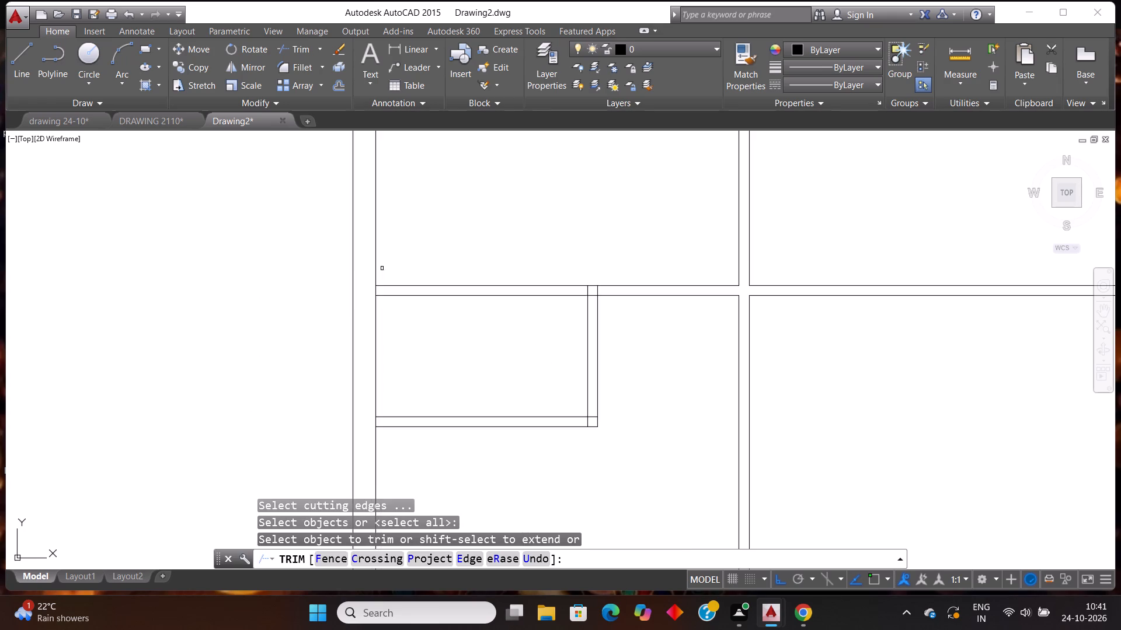
pyautogui.scroll(5, 382, 271)
pyautogui.click(338, 344)
pyautogui.click(266, 342)
# Trim the overlapping lines where the small room's right wall meets the horizontal partition.
pyautogui.scroll(-4, 374, 325)
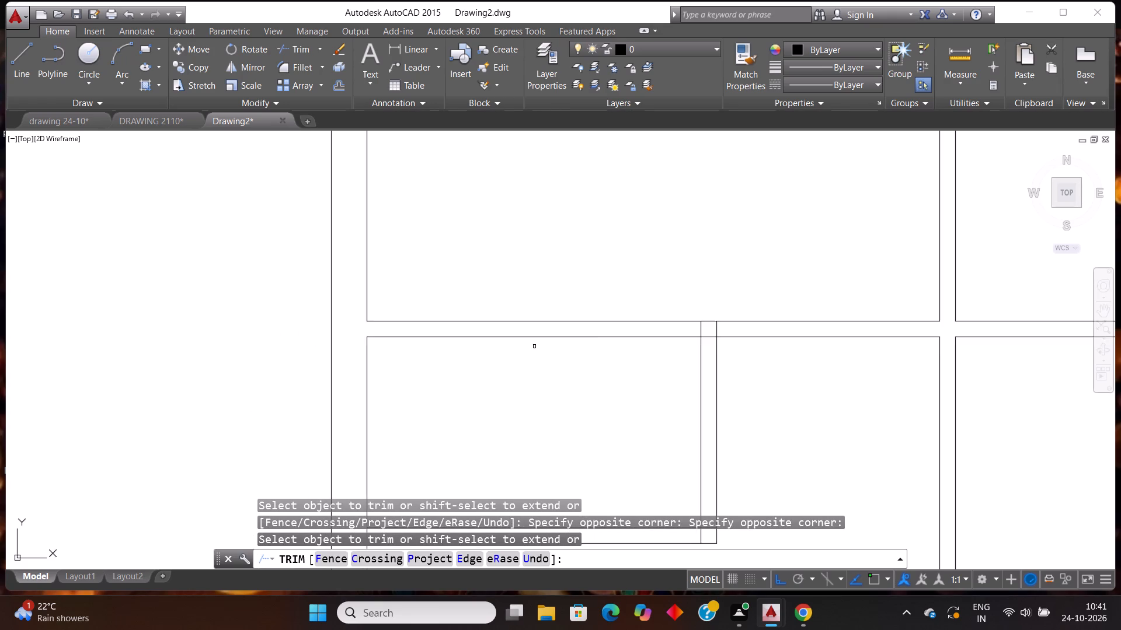
pyautogui.scroll(2, 671, 310)
pyautogui.moveTo(707, 359); pyautogui.dragTo(719, 359)
pyautogui.click(848, 359)
pyautogui.click(721, 359)
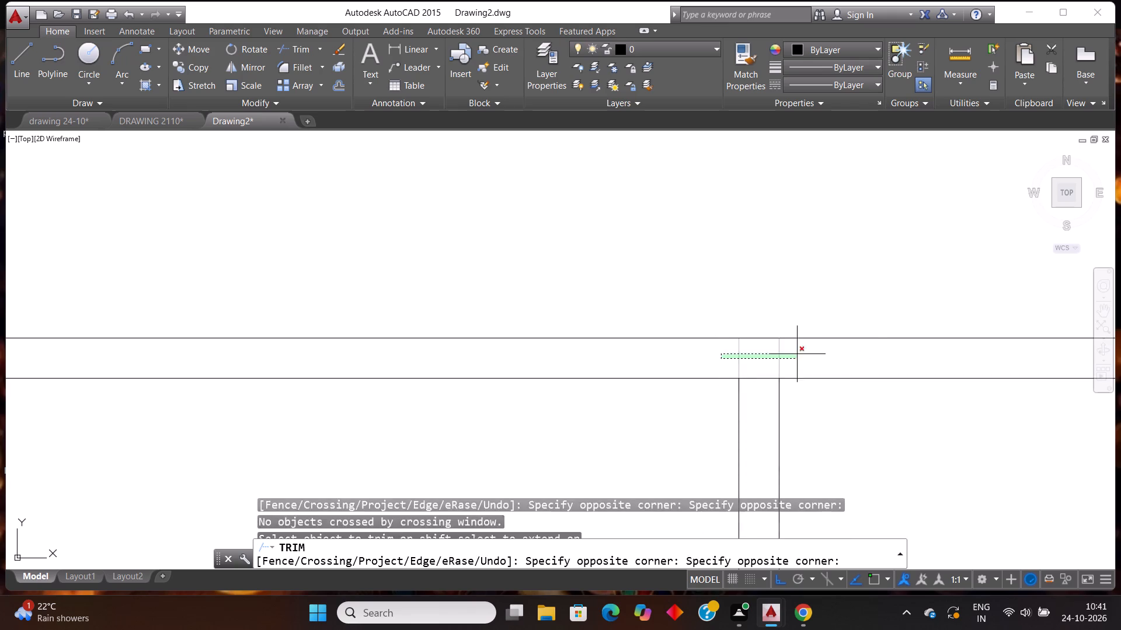
pyautogui.click(851, 342)
pyautogui.click(767, 362)
pyautogui.click(771, 410)
# Trim the left outer wall's inner line where the small room's lower wall meets it.
pyautogui.scroll(-4, 615, 302)
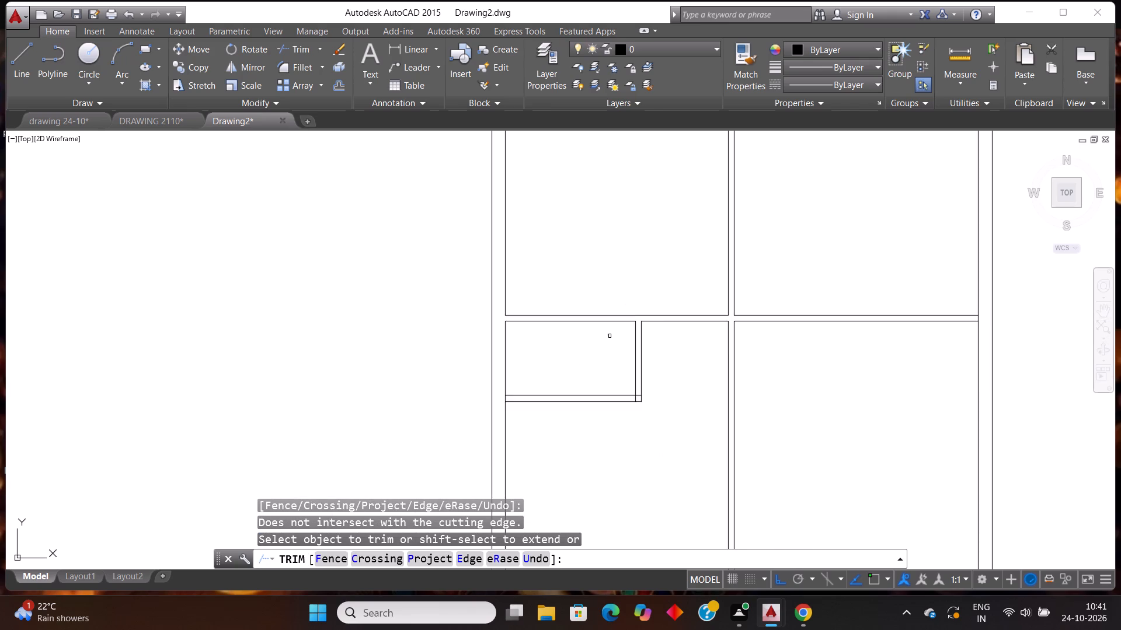
pyautogui.scroll(3, 491, 467)
pyautogui.scroll(3, 542, 213)
pyautogui.click(532, 220)
pyautogui.click(423, 246)
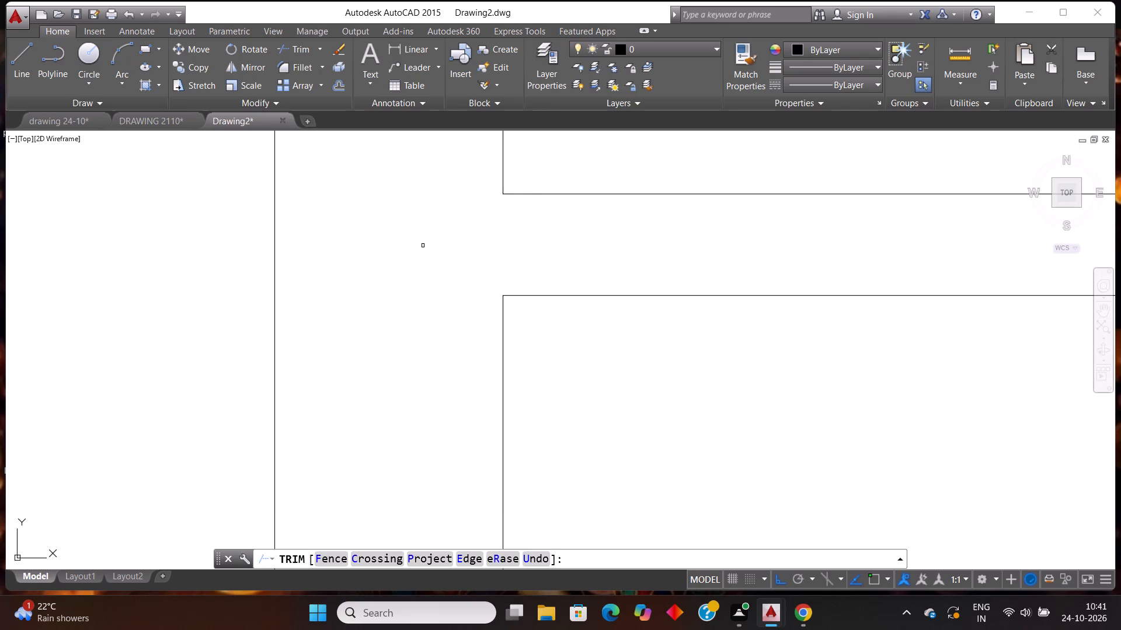
# Trim the overlapping line ends inside the small room's lower-right wall corner.
pyautogui.scroll(-6, 423, 246)
pyautogui.scroll(3, 575, 235)
pyautogui.scroll(3, 526, 250)
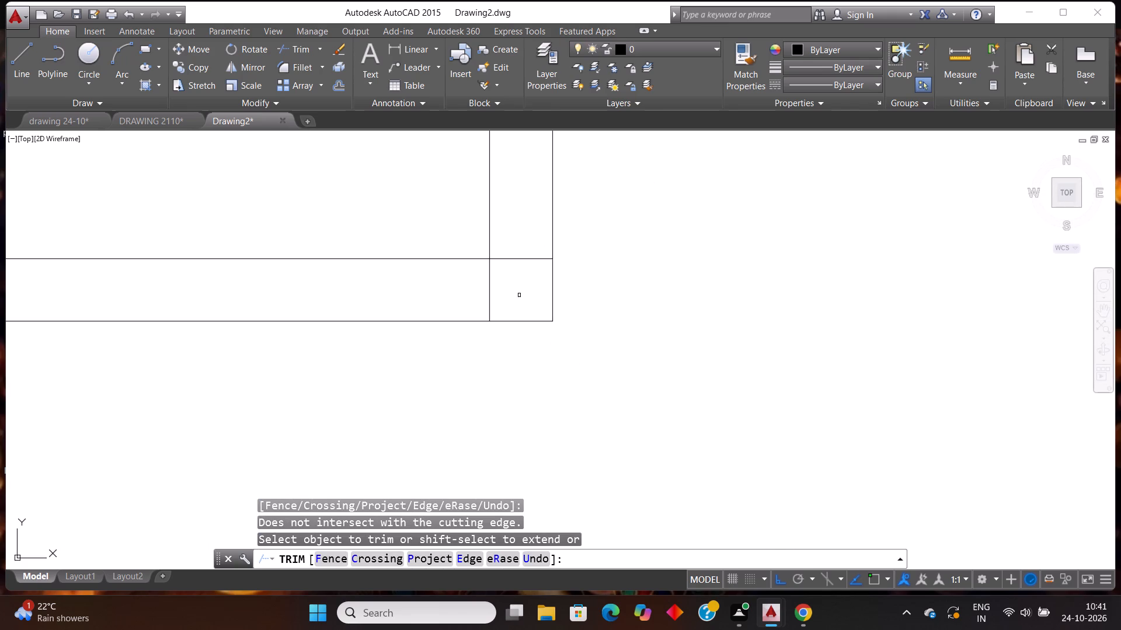
pyautogui.click(519, 295)
pyautogui.click(515, 236)
pyautogui.click(504, 274)
pyautogui.click(391, 290)
pyautogui.scroll(-4, 467, 278)
pyautogui.scroll(-4, 549, 302)
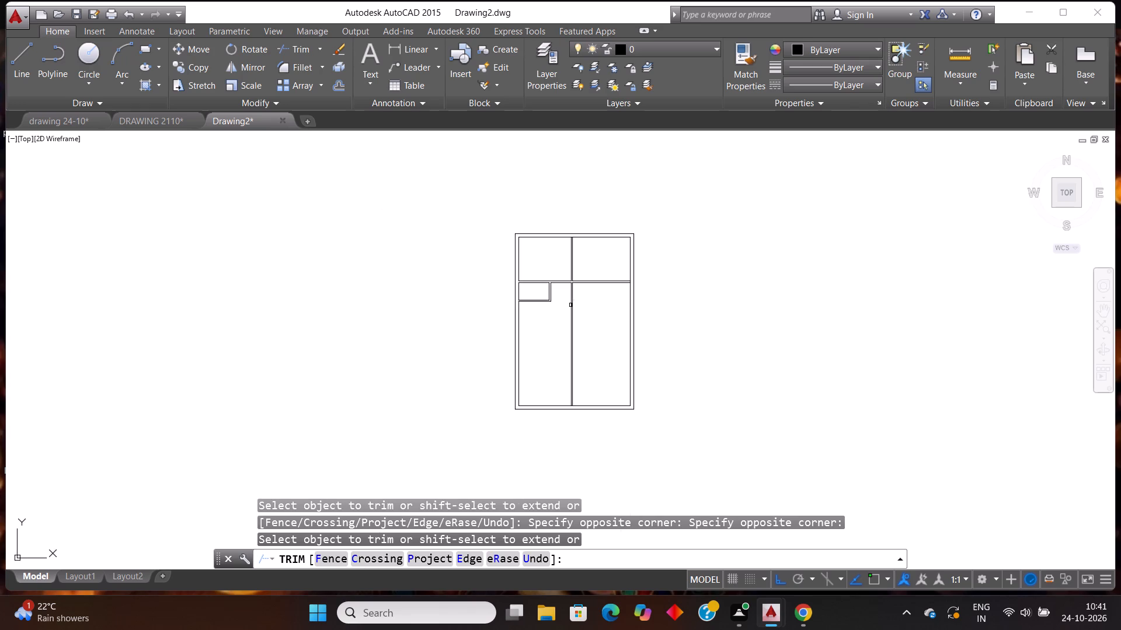
# Offset the left outer wall's inner line below the small room 8' into the lower-left room.
pyautogui.scroll(1, 621, 259)
pyautogui.scroll(1, 483, 280)
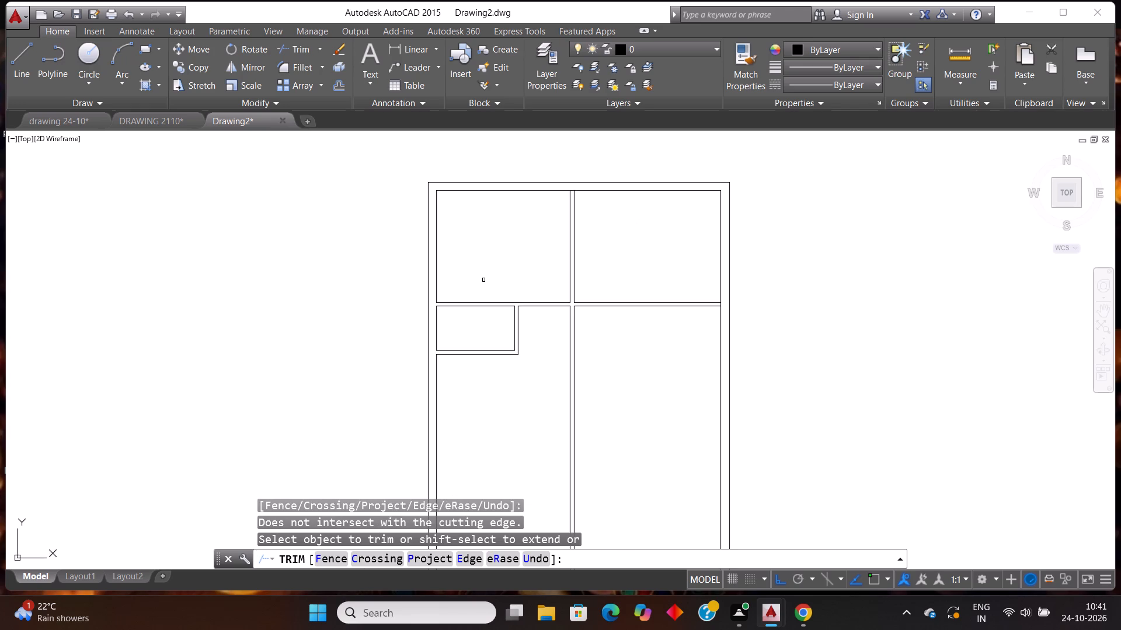
pyautogui.scroll(-1, 480, 281)
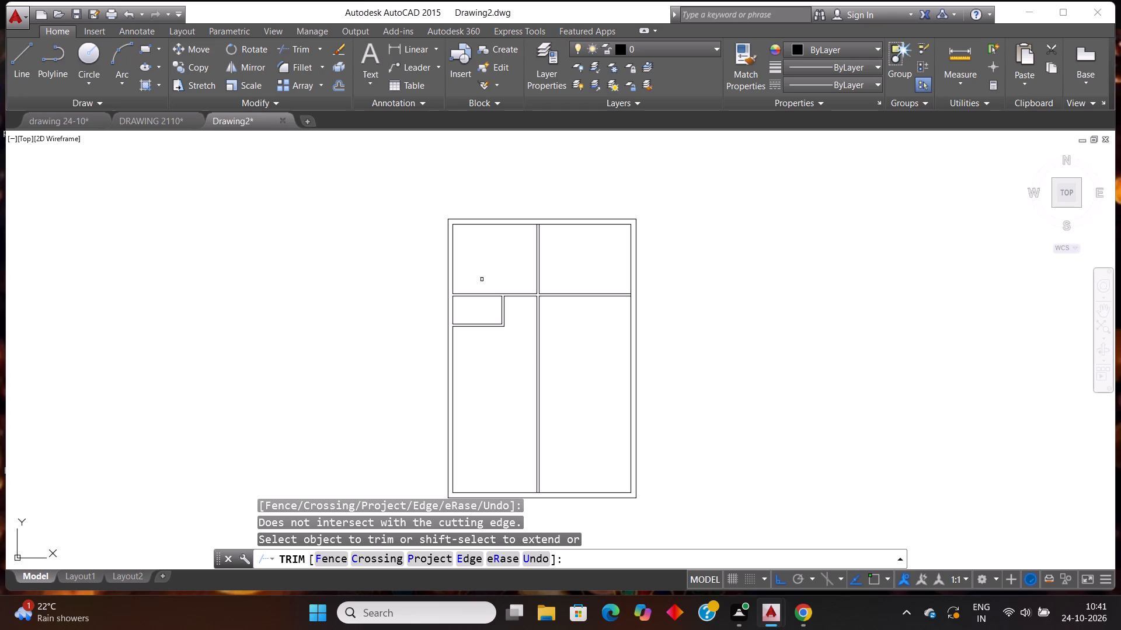
pyautogui.scroll(1, 509, 287)
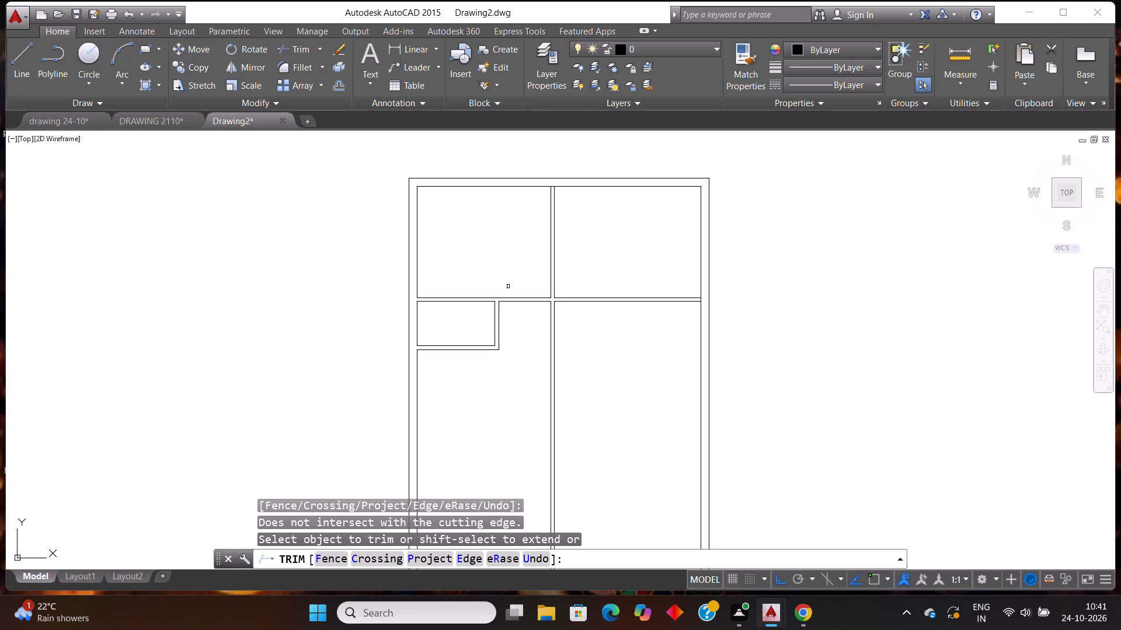
pyautogui.press('Escape')
pyautogui.press('Escape')
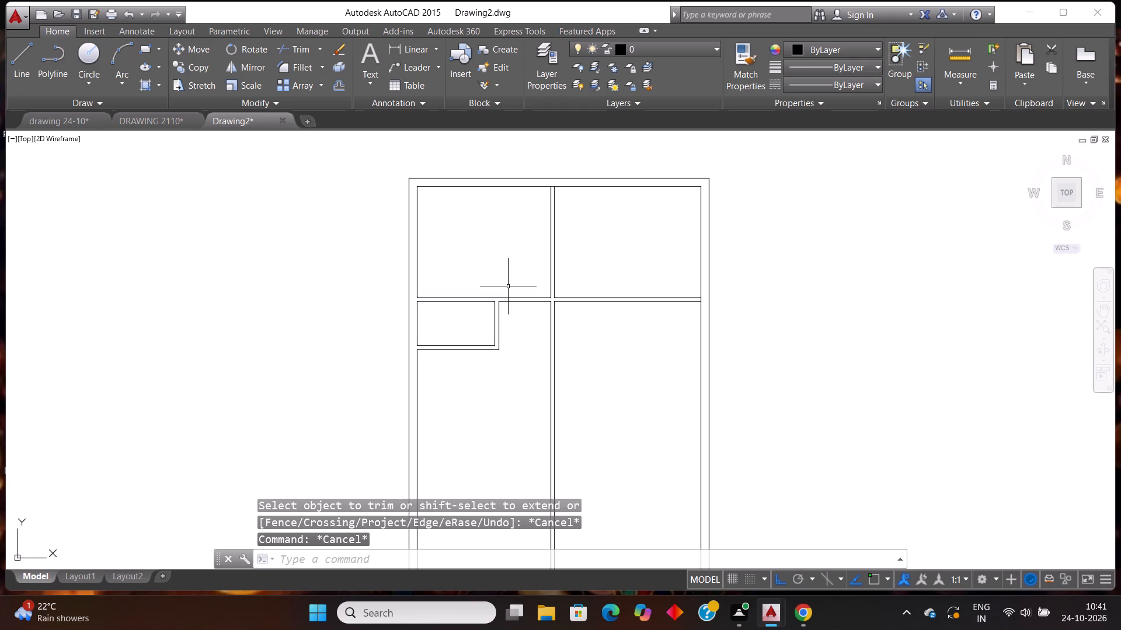
pyautogui.write('OFF')
pyautogui.press('Return')
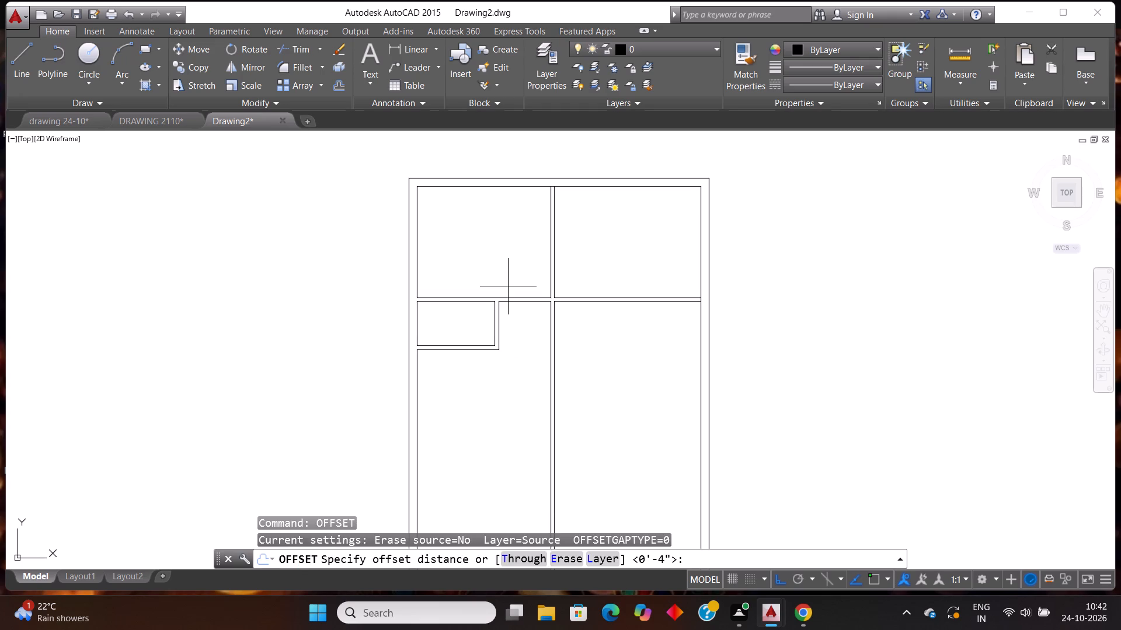
pyautogui.write("8'")
pyautogui.press('Return')
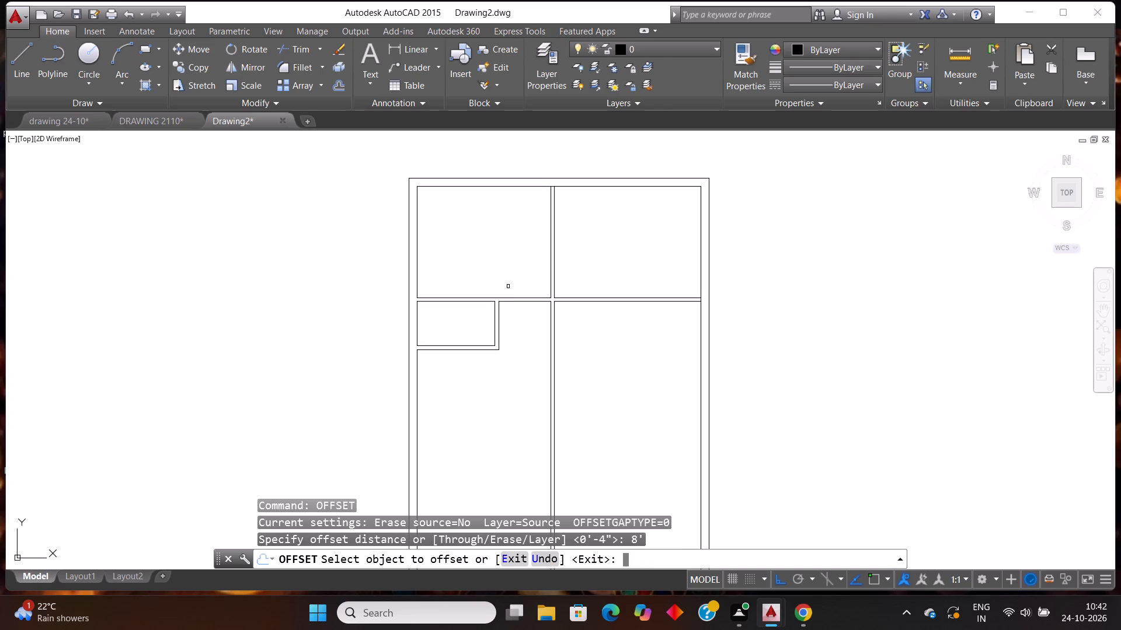
pyautogui.click(417, 403)
pyautogui.click(522, 362)
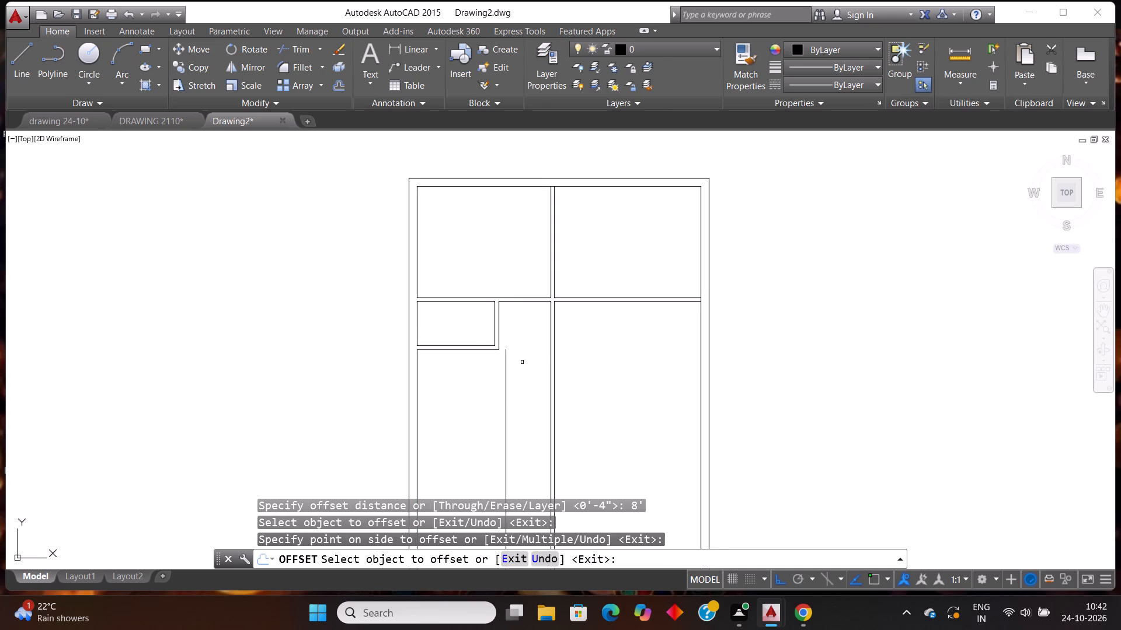
pyautogui.press('Escape')
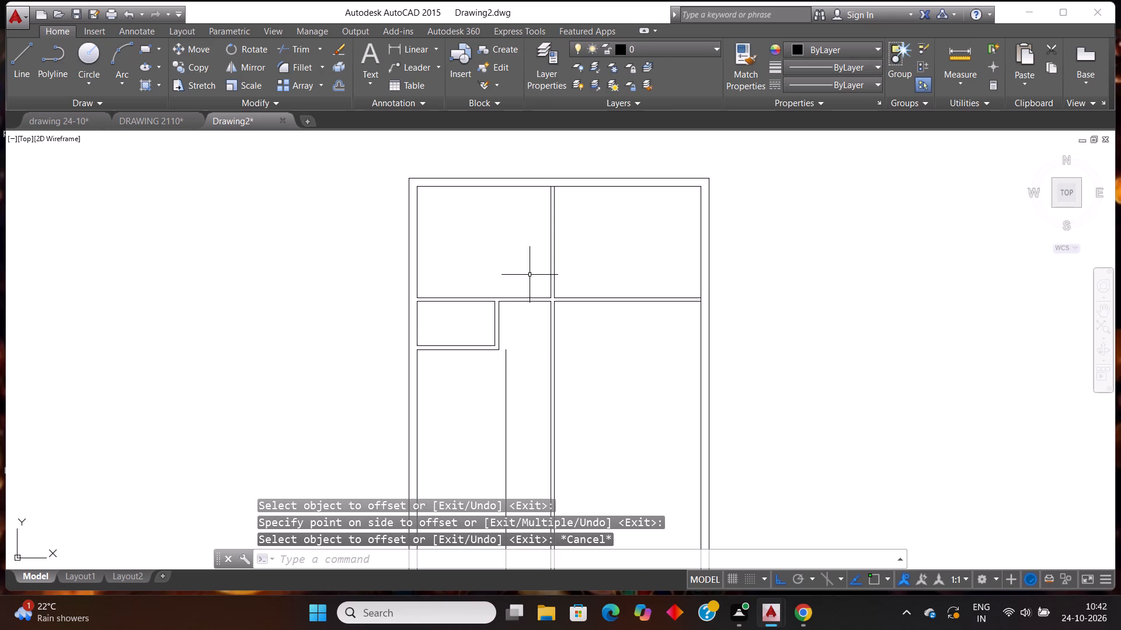
pyautogui.scroll(-2, 530, 274)
pyautogui.scroll(2, 553, 386)
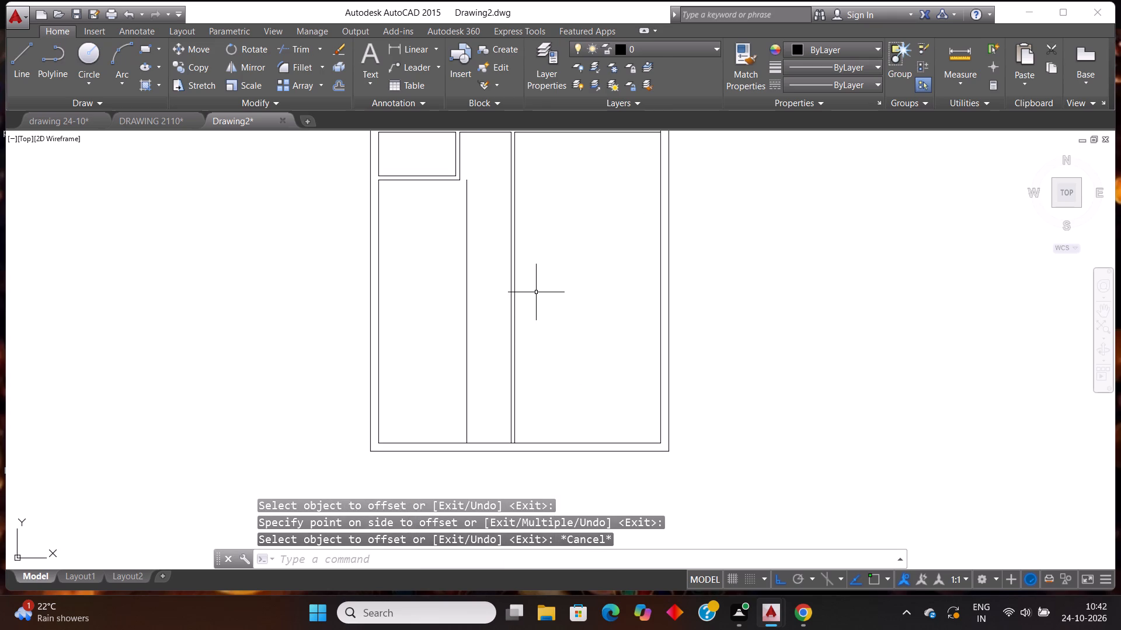
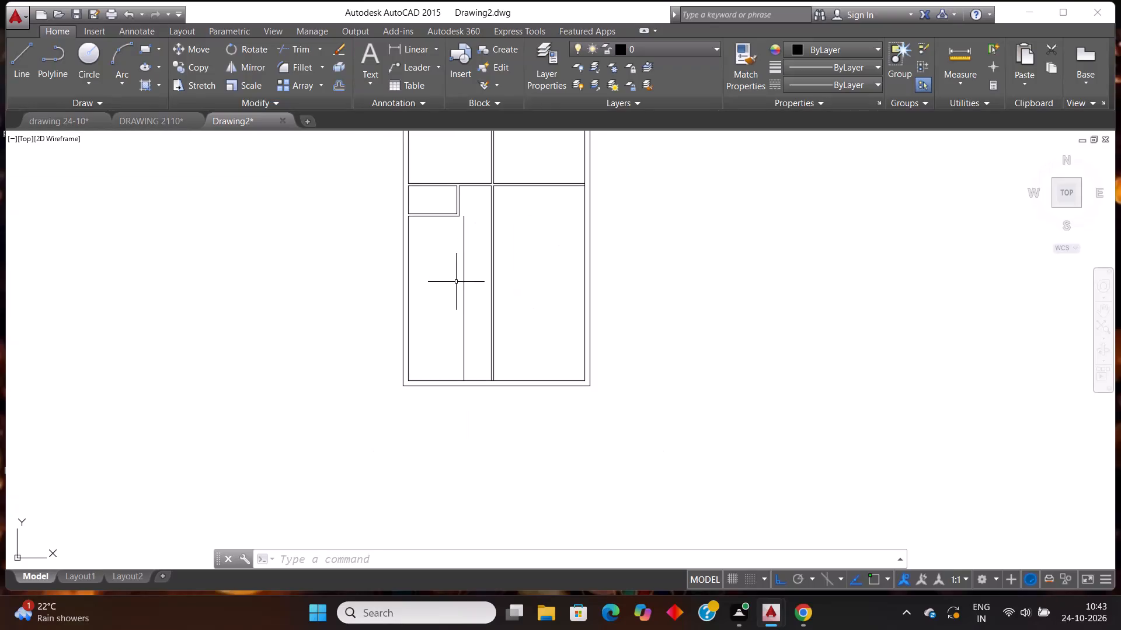
# Offset the new vertical line in the lower-left room 4" to the right to form a partition wall.
pyautogui.scroll(2, 508, 192)
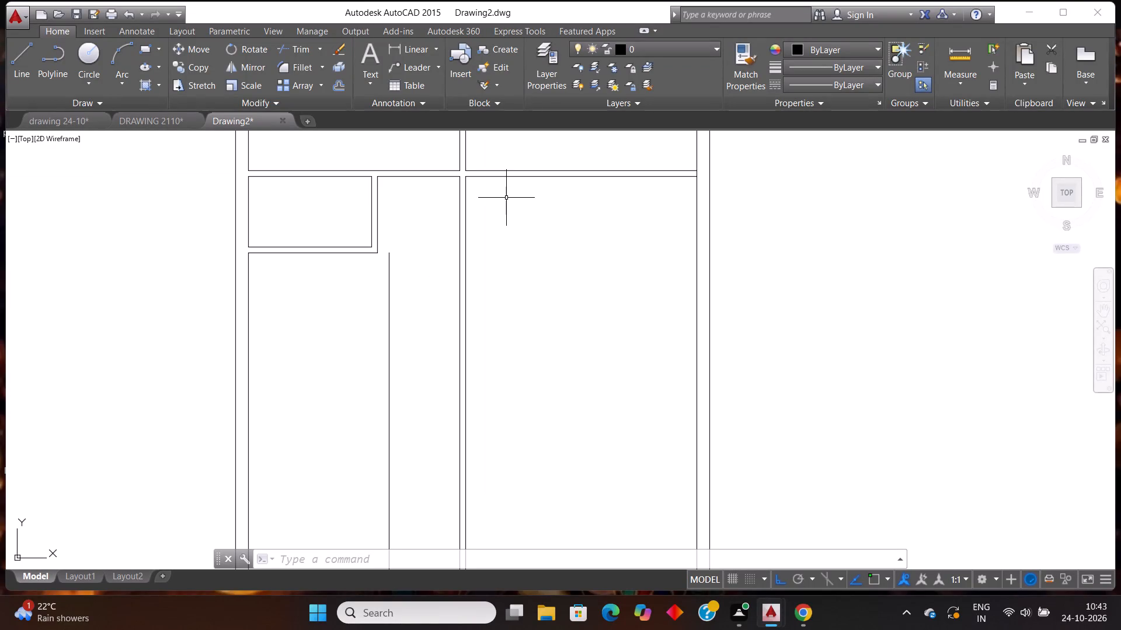
pyautogui.press('Escape')
pyautogui.press('Escape')
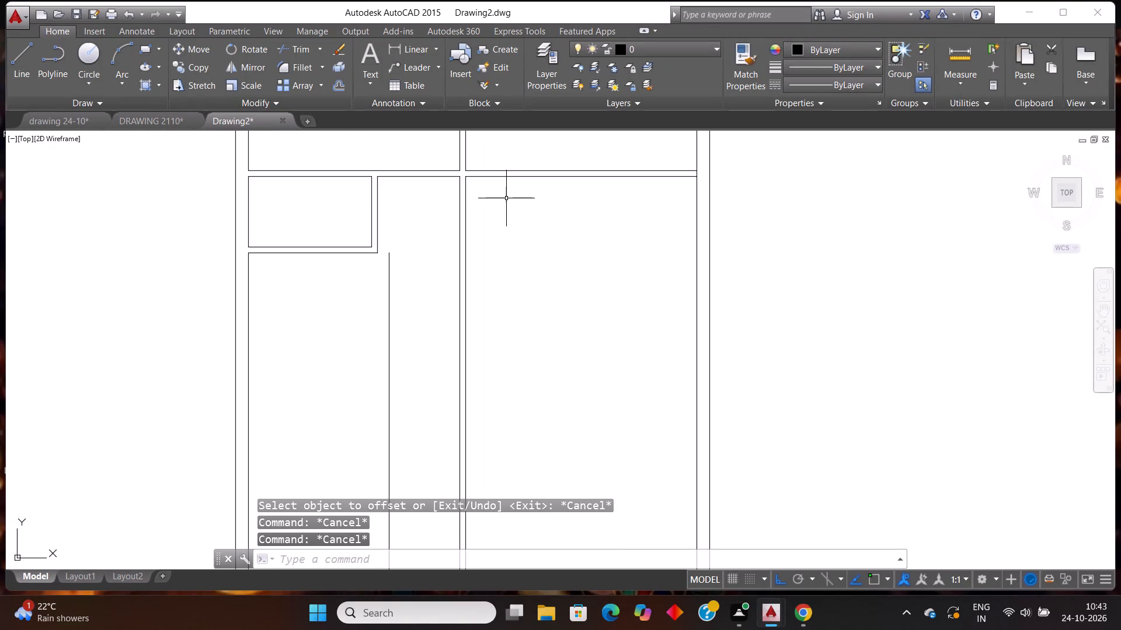
pyautogui.write('OFF')
pyautogui.press('Return')
pyautogui.write('4"')
pyautogui.press('Return')
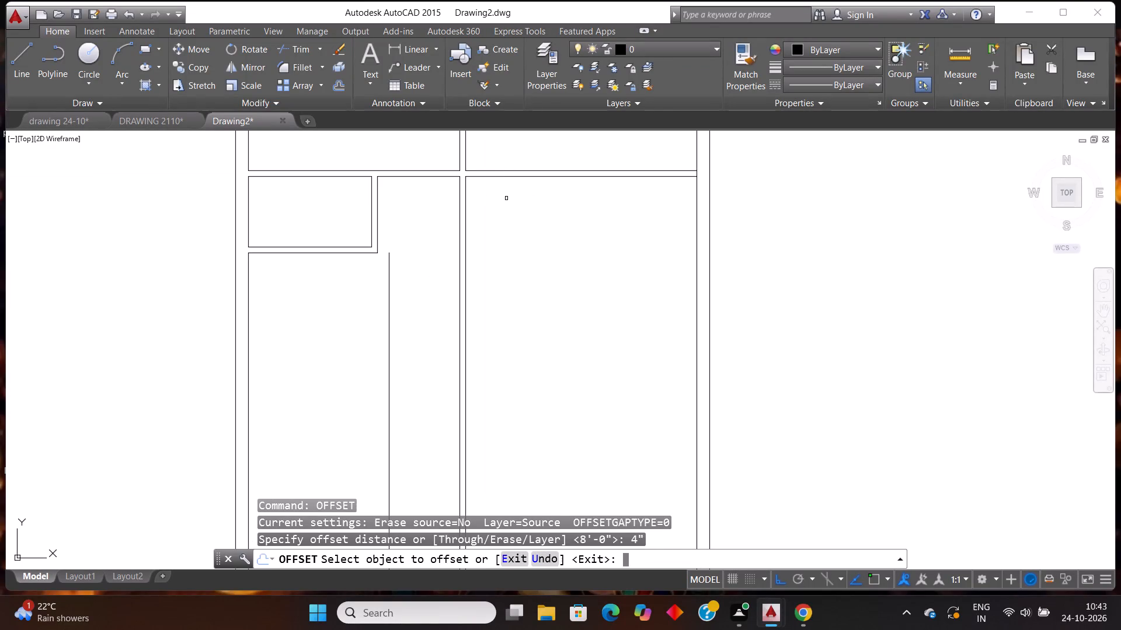
pyautogui.click(389, 309)
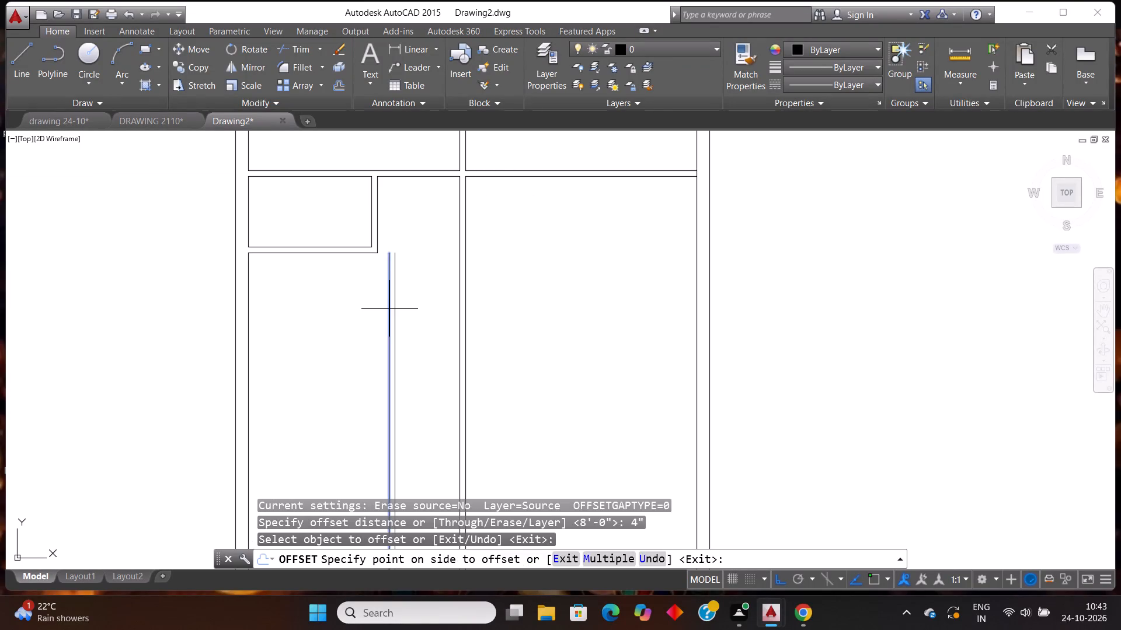
pyautogui.click(390, 307)
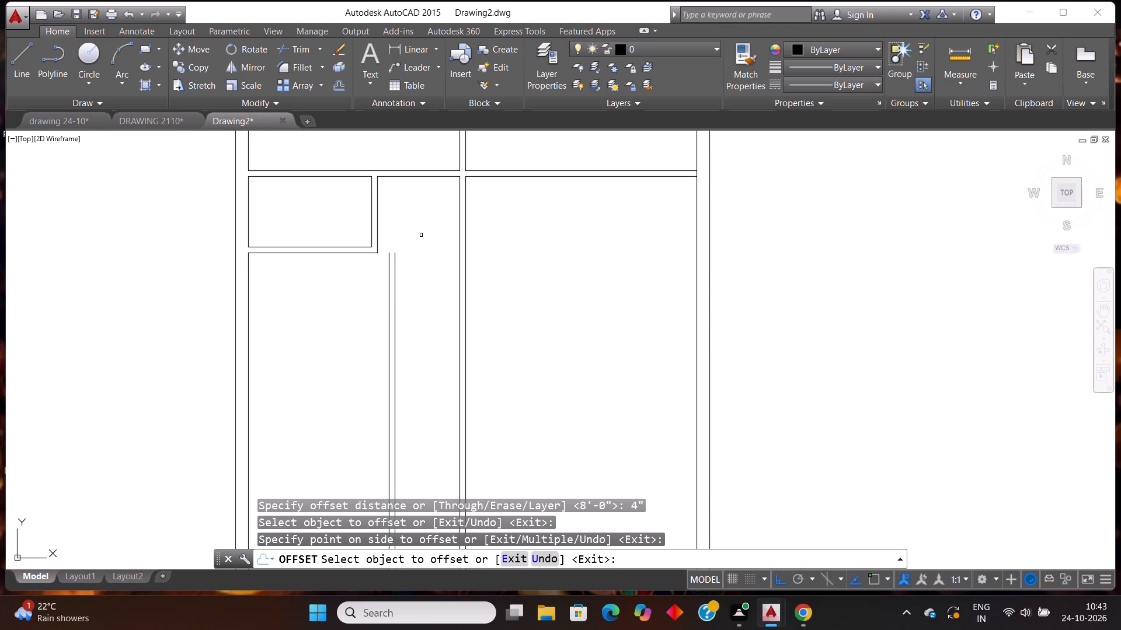
pyautogui.press('Escape')
pyautogui.press('Escape')
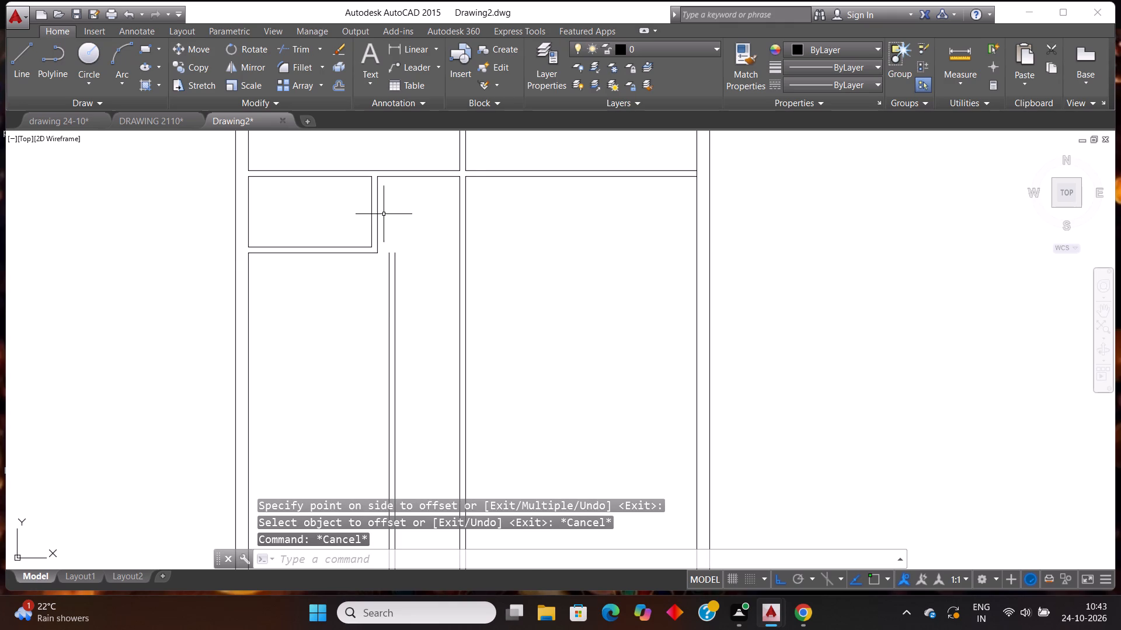
# Delete both lines of the small room's right wall.
pyautogui.click(376, 217)
pyautogui.click(371, 215)
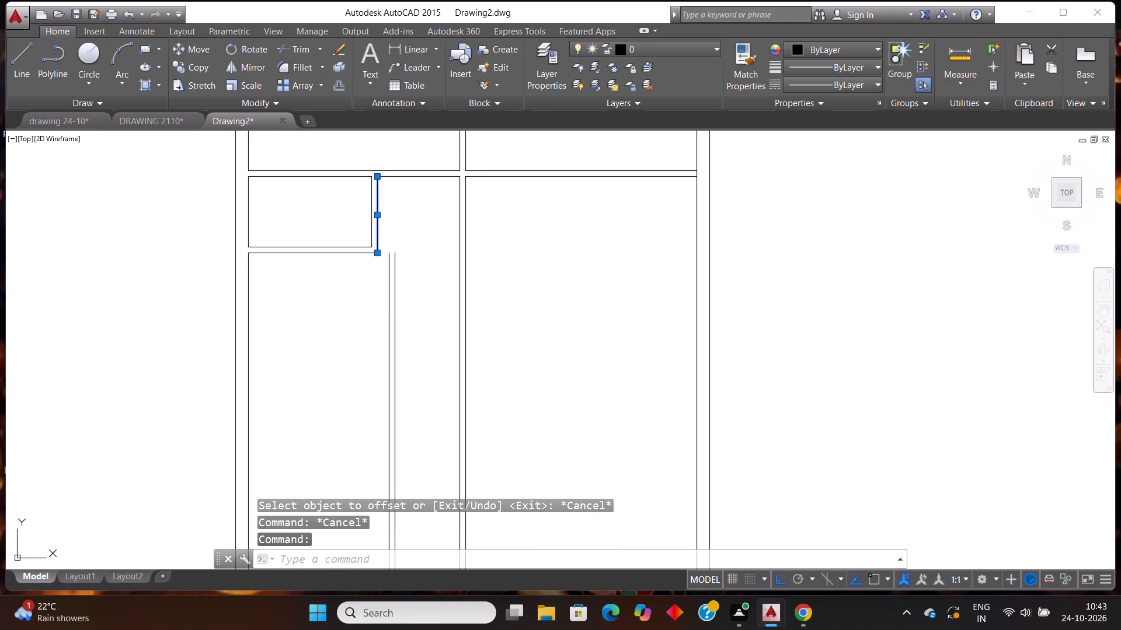
pyautogui.press('Delete')
pyautogui.press('3')
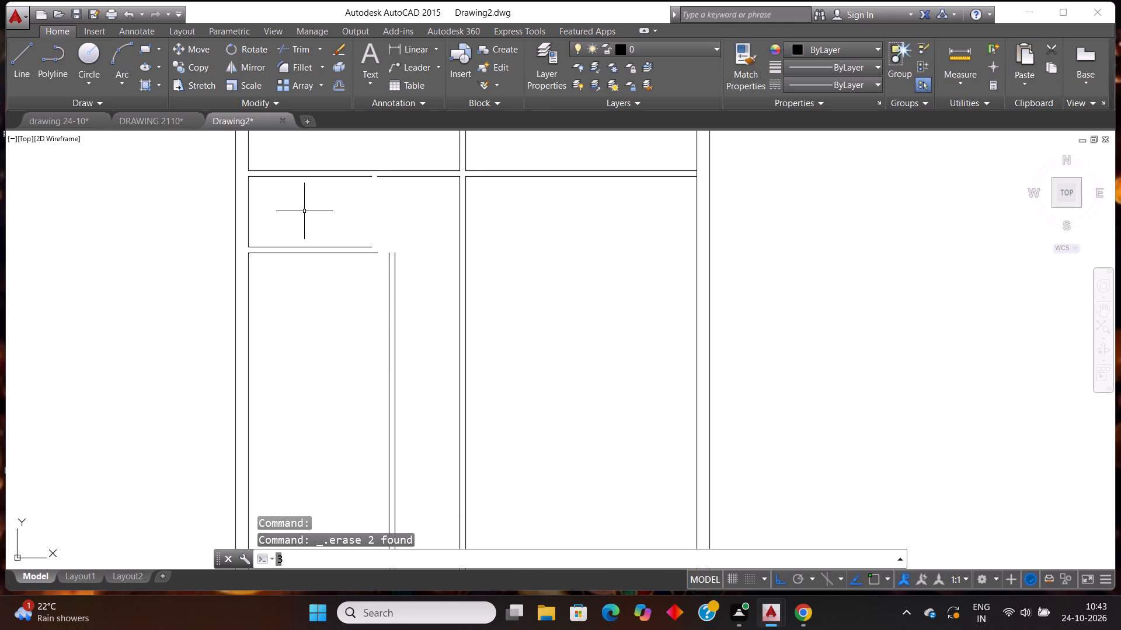
pyautogui.press('Escape')
pyautogui.press('Escape')
# Extend the horizontal partition's lower line across the gap where the small room's right wall stood.
pyautogui.write('EX')
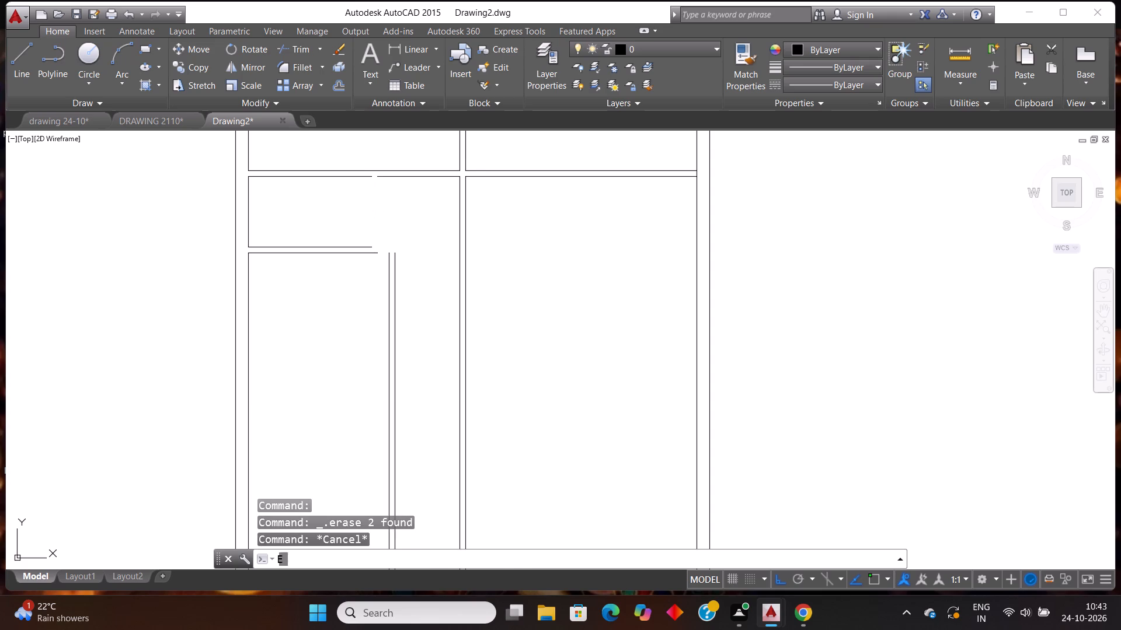
pyautogui.press('Return')
pyautogui.press('Return')
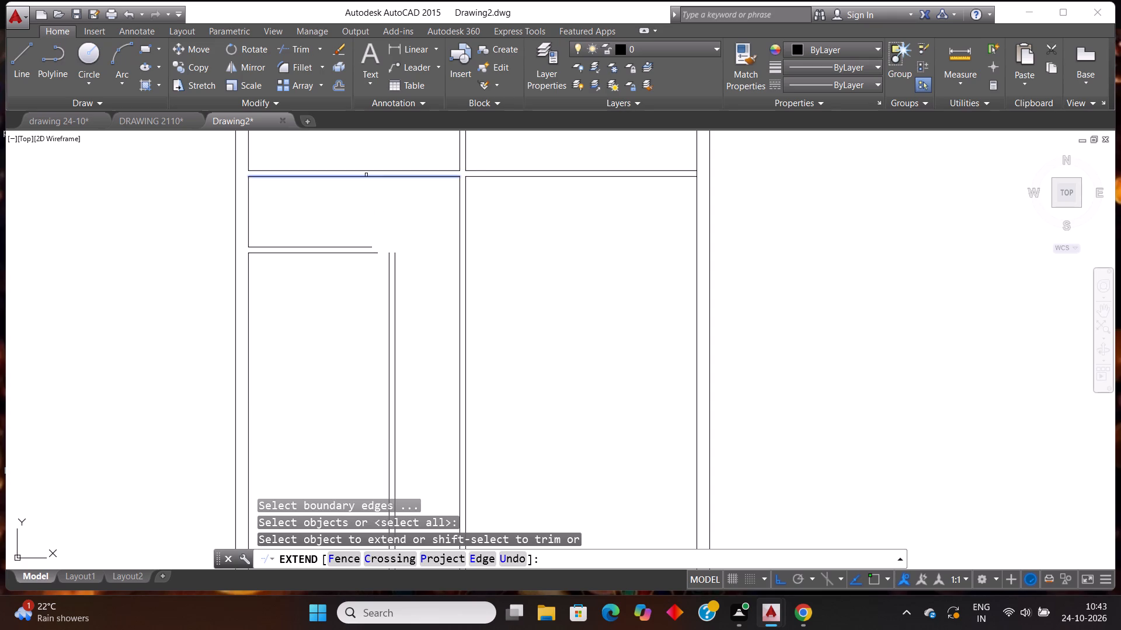
pyautogui.click(366, 175)
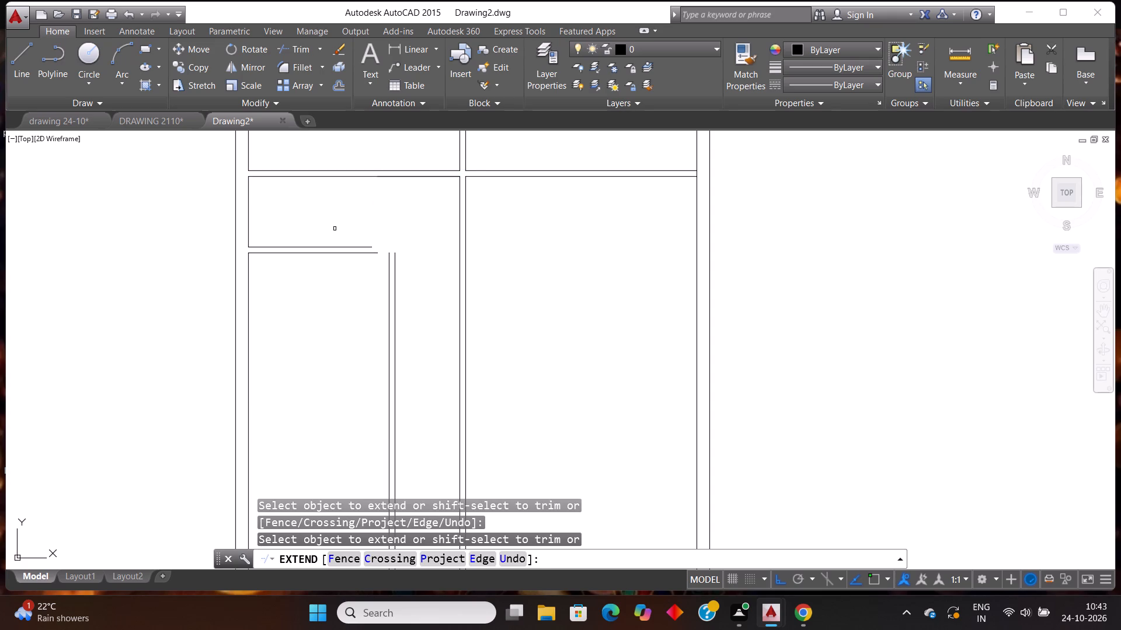
pyautogui.press('Escape')
pyautogui.press('Escape')
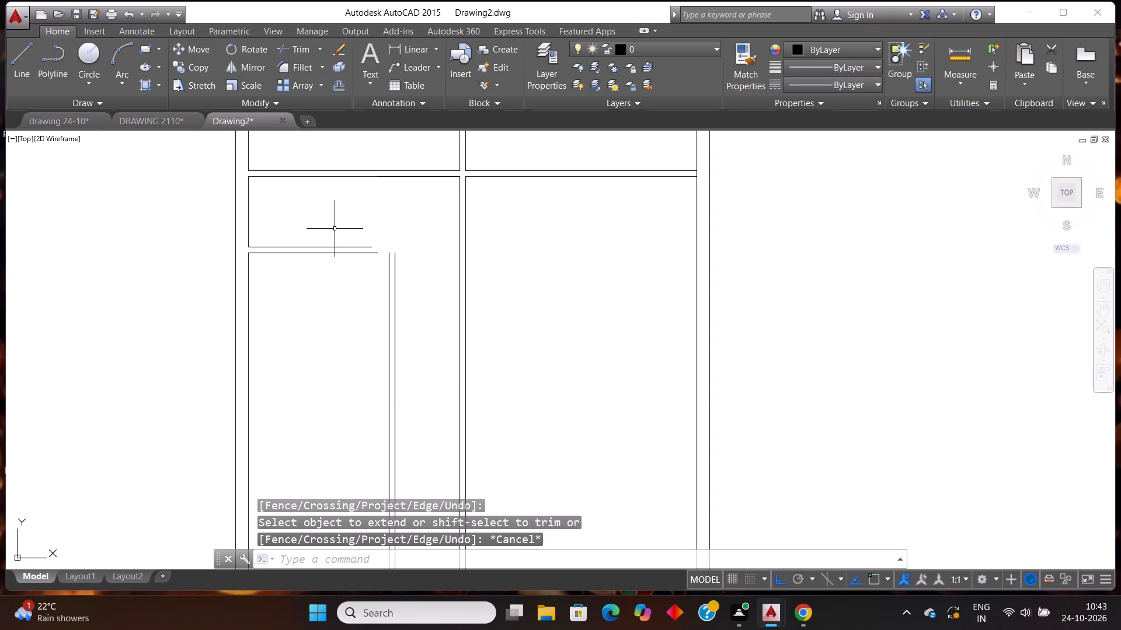
# Extend both lines of the small room's lower wall to the right, and the vertical partition's right line up to that wall.
pyautogui.write('EX')
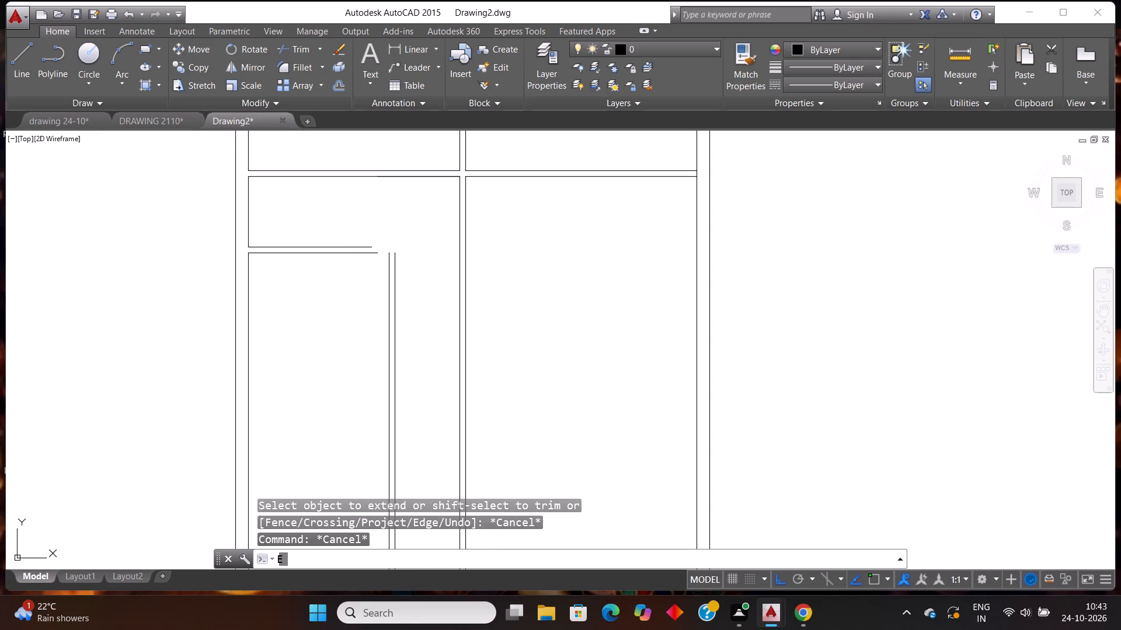
pyautogui.press('Return')
pyautogui.press('Return')
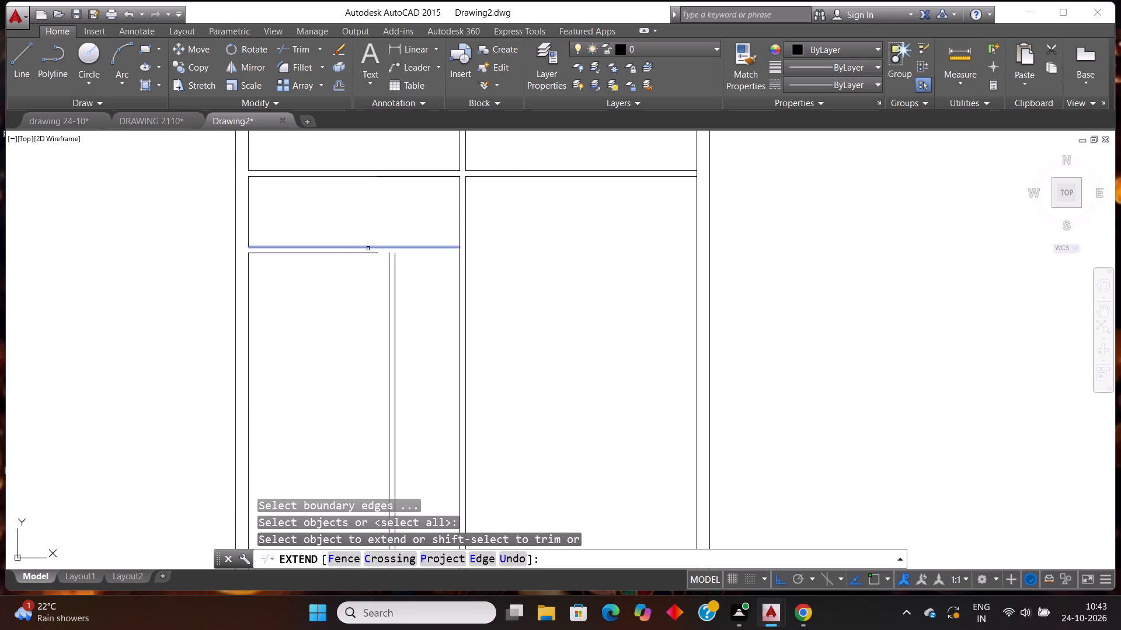
pyautogui.click(370, 253)
pyautogui.click(368, 247)
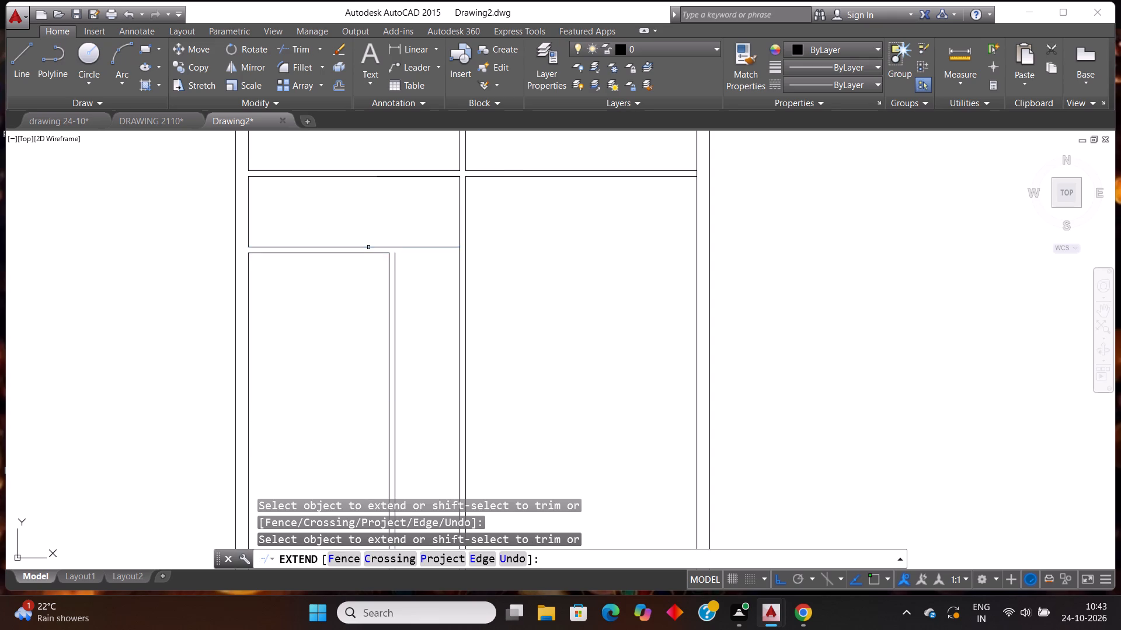
pyautogui.click(395, 256)
pyautogui.press('Escape')
pyautogui.press('Escape')
# Trim the part of the small room's lower wall line that runs past the new vertical partition into the passage.
pyautogui.write('TR')
pyautogui.press('Return')
pyautogui.press('Return')
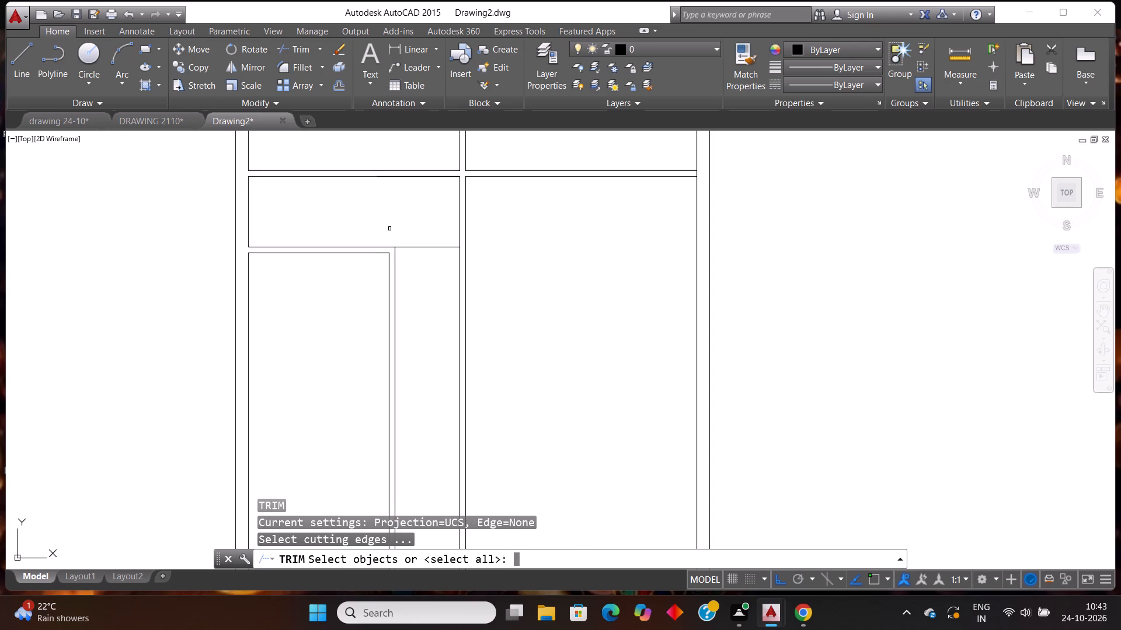
pyautogui.click(415, 234)
pyautogui.click(425, 295)
pyautogui.scroll(-2, 430, 278)
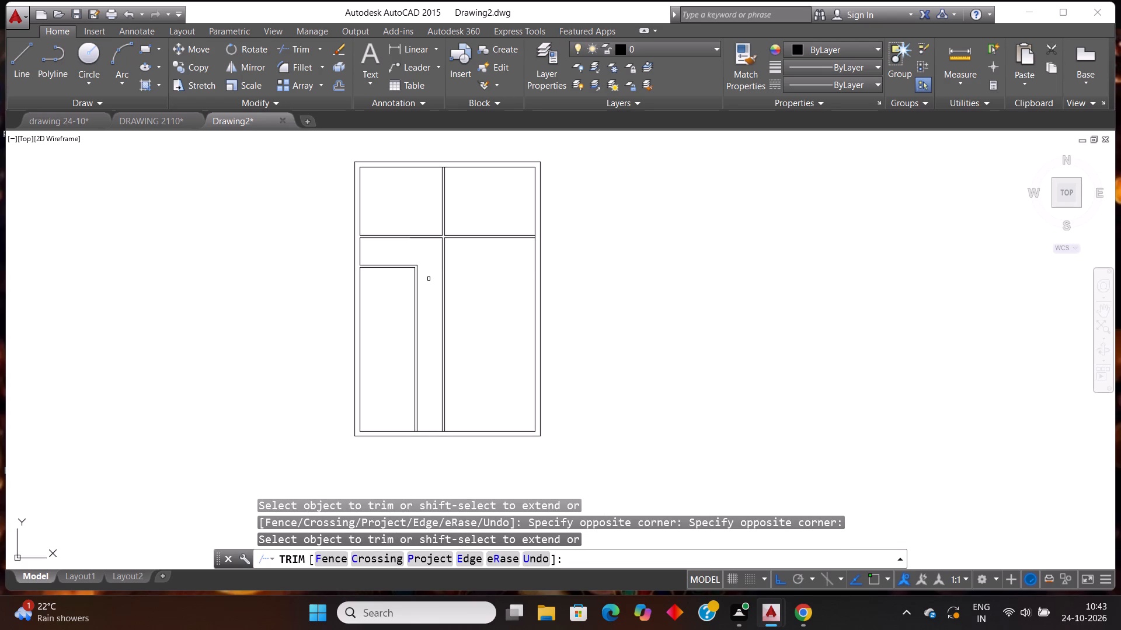
pyautogui.scroll(2, 421, 244)
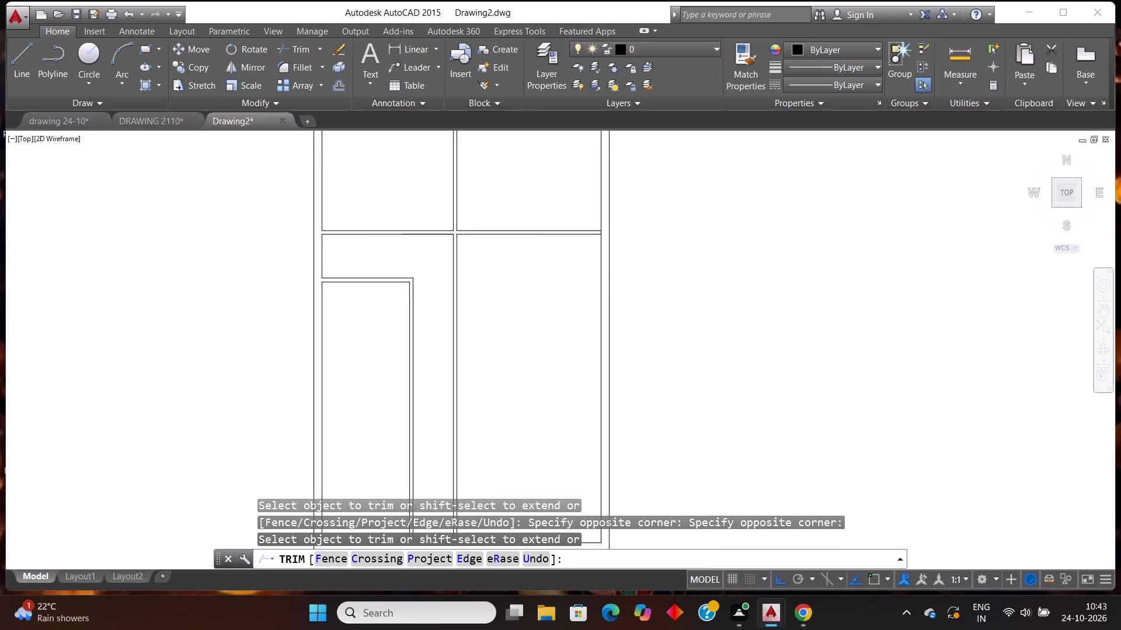
pyautogui.press('Escape')
pyautogui.press('Escape')
# Extend both lines of the new vertical partition up to the horizontal partition.
pyautogui.write('EX')
pyautogui.press('Return')
pyautogui.press('Return')
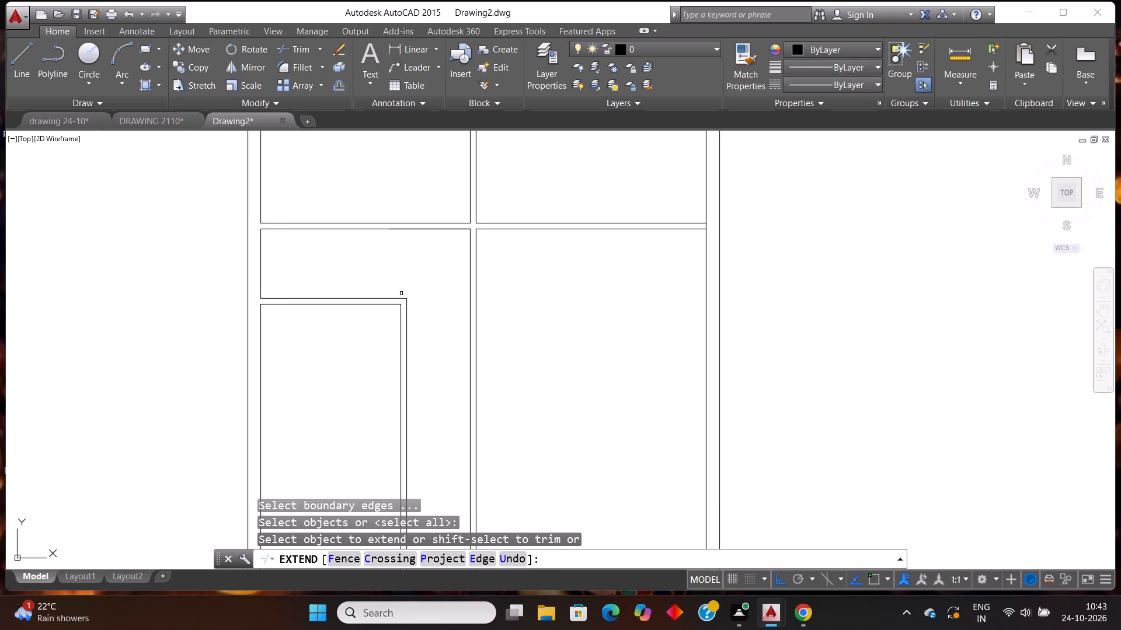
pyautogui.click(402, 310)
pyautogui.click(401, 310)
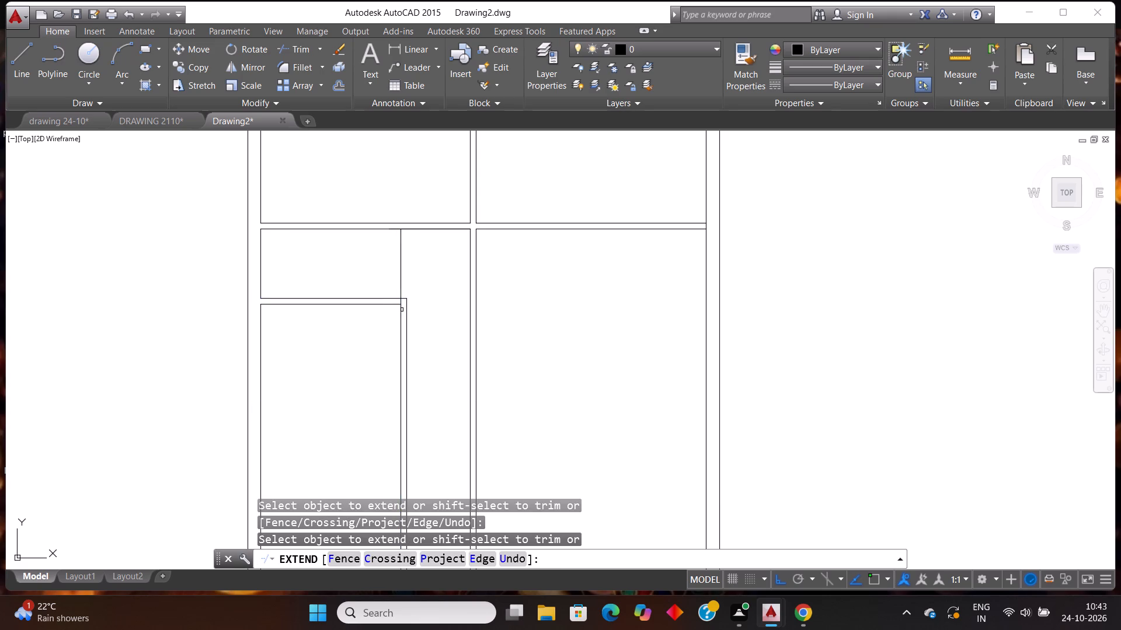
pyautogui.click(406, 310)
pyautogui.press('Escape')
pyautogui.press('Escape')
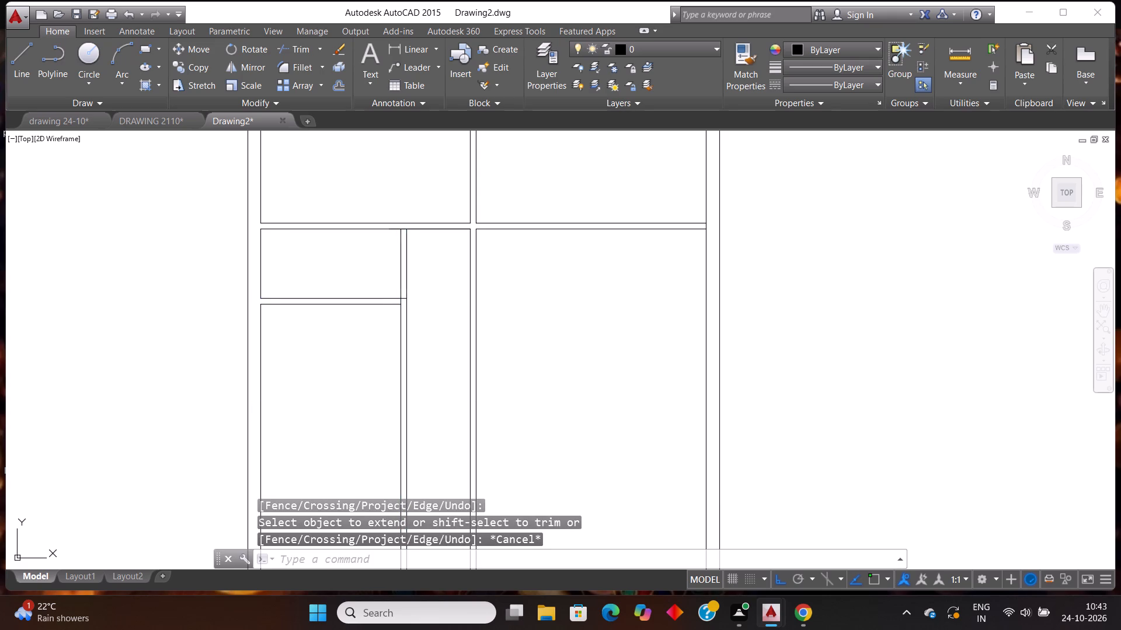
# Trim the overlapping lines where the small room's lower wall meets the new vertical partition.
pyautogui.write('TR')
pyautogui.press('Return')
pyautogui.press('Return')
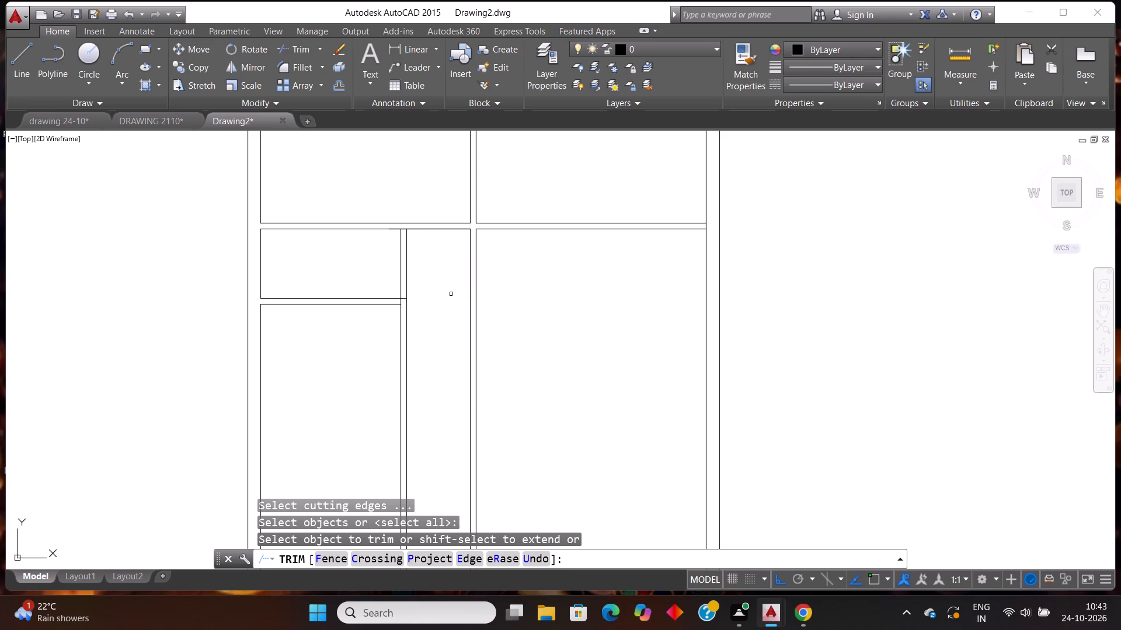
pyautogui.scroll(5, 412, 290)
pyautogui.click(371, 335)
pyautogui.click(363, 271)
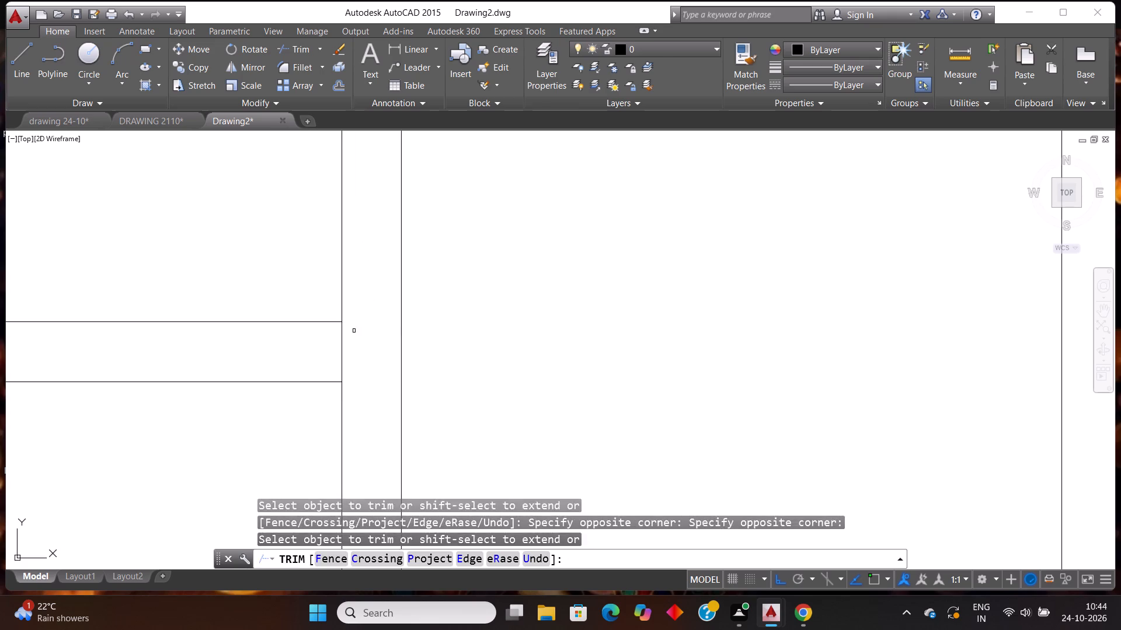
pyautogui.click(353, 340)
pyautogui.click(304, 346)
pyautogui.scroll(-5, 369, 319)
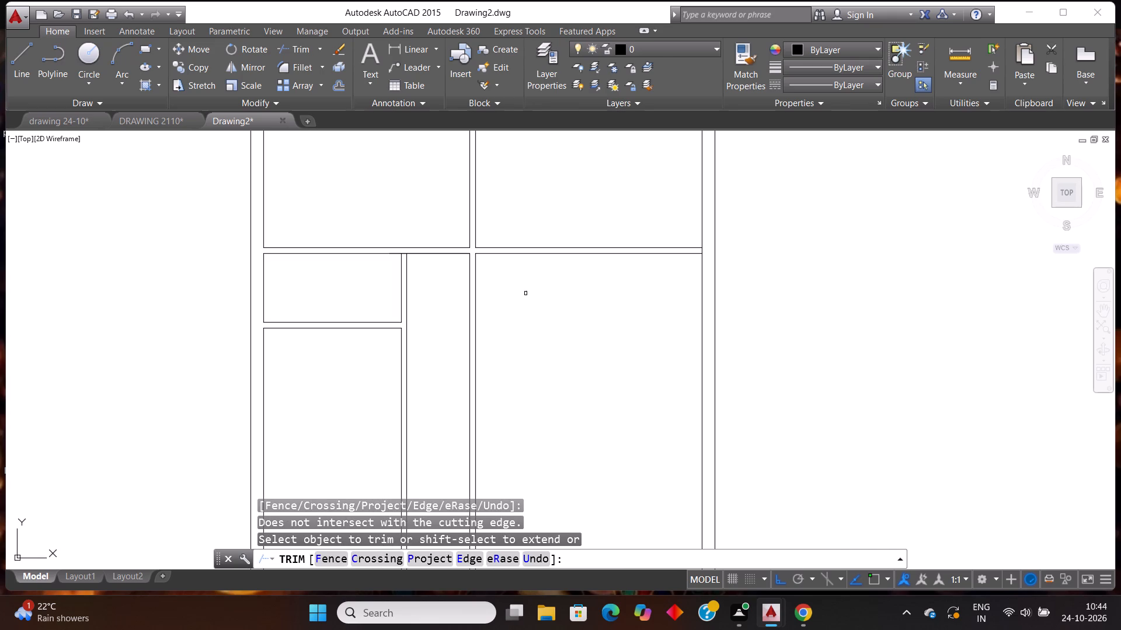
pyautogui.press('Escape')
pyautogui.press('Escape')
# Offset the lower line of the small room's lower wall 9' down into the lower-left room.
pyautogui.write('OFF')
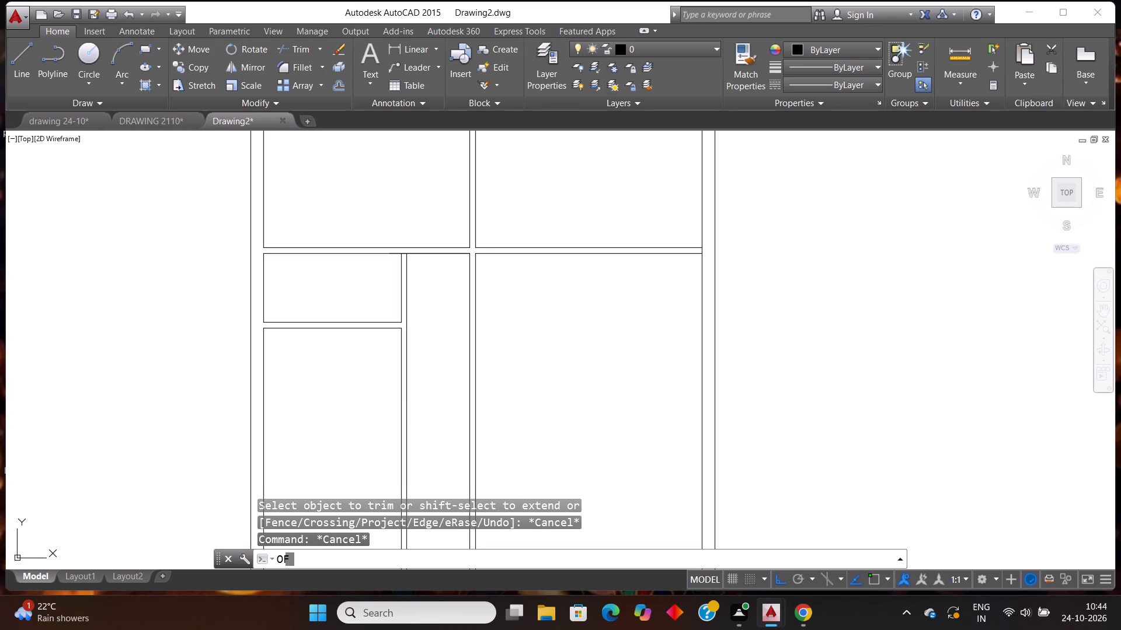
pyautogui.press('Return')
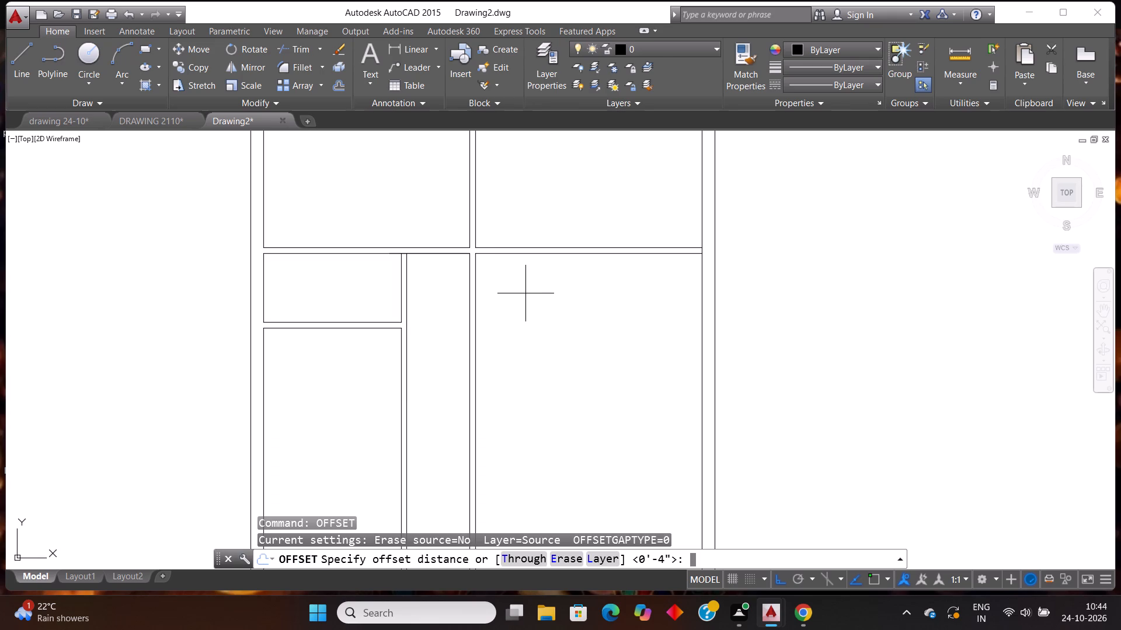
pyautogui.write("9'")
pyautogui.press('Return')
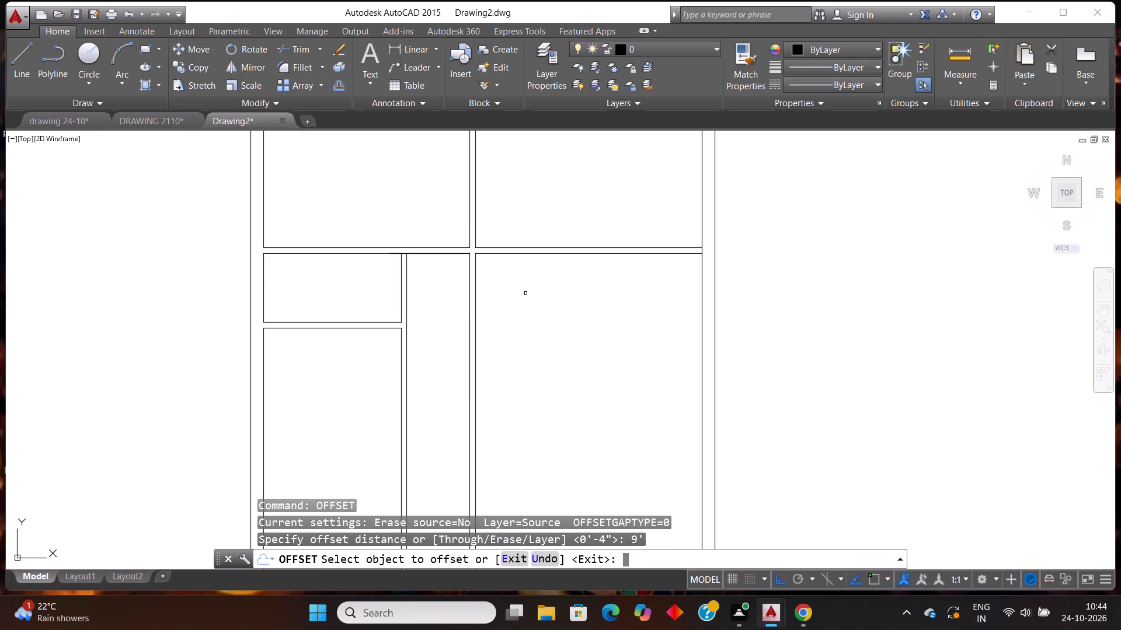
pyautogui.click(357, 327)
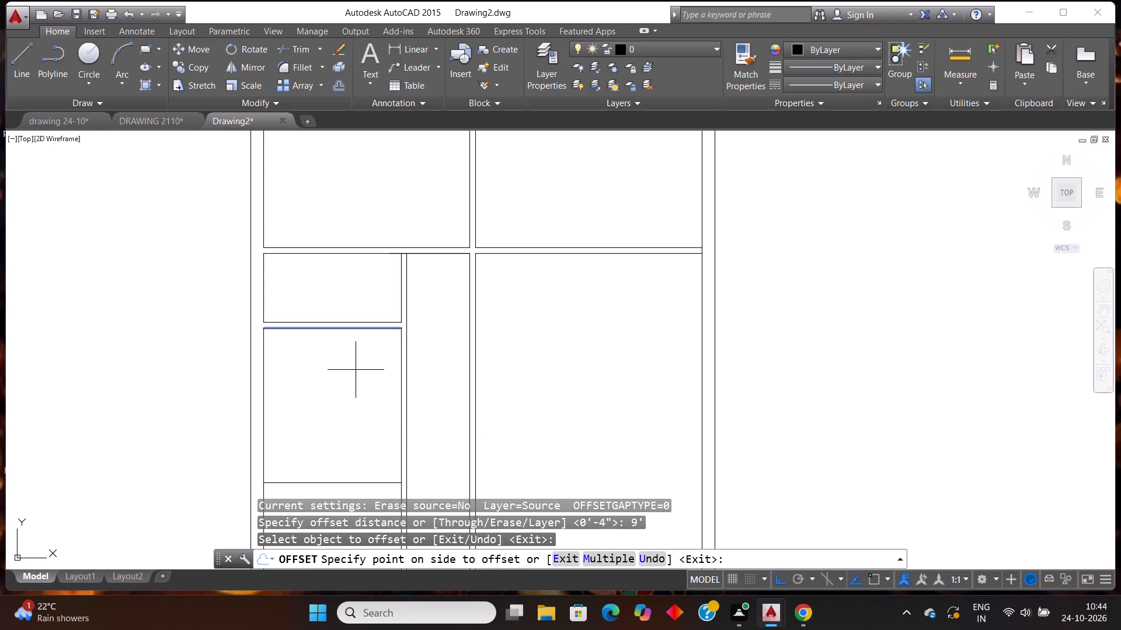
pyautogui.click(356, 374)
pyautogui.scroll(-2, 379, 348)
pyautogui.scroll(1, 381, 438)
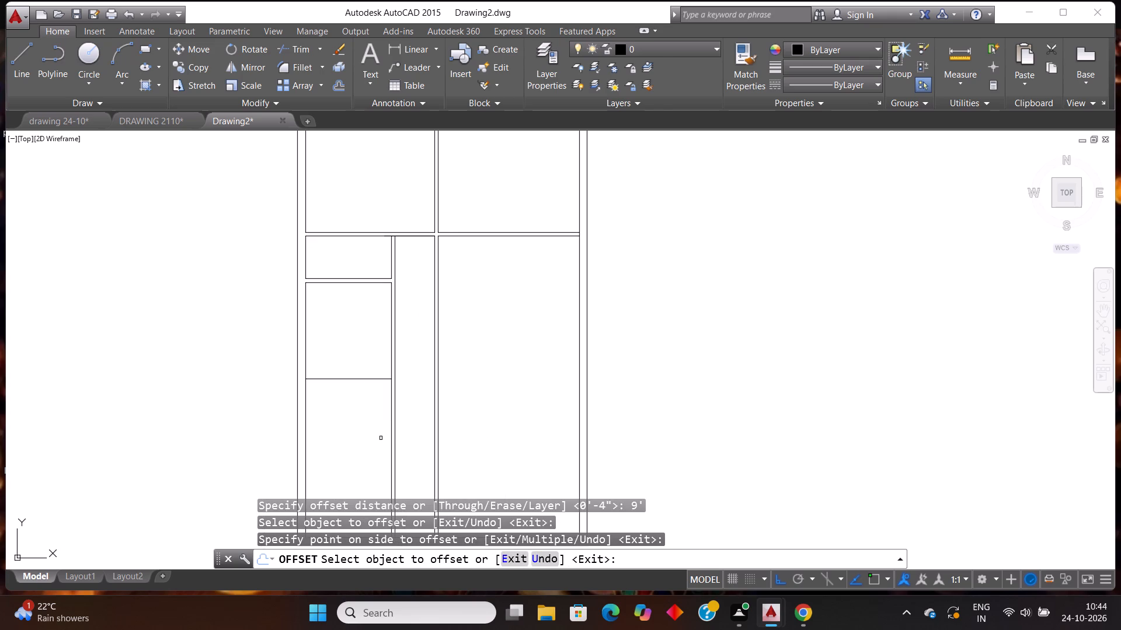
pyautogui.press('Escape')
pyautogui.press('Escape')
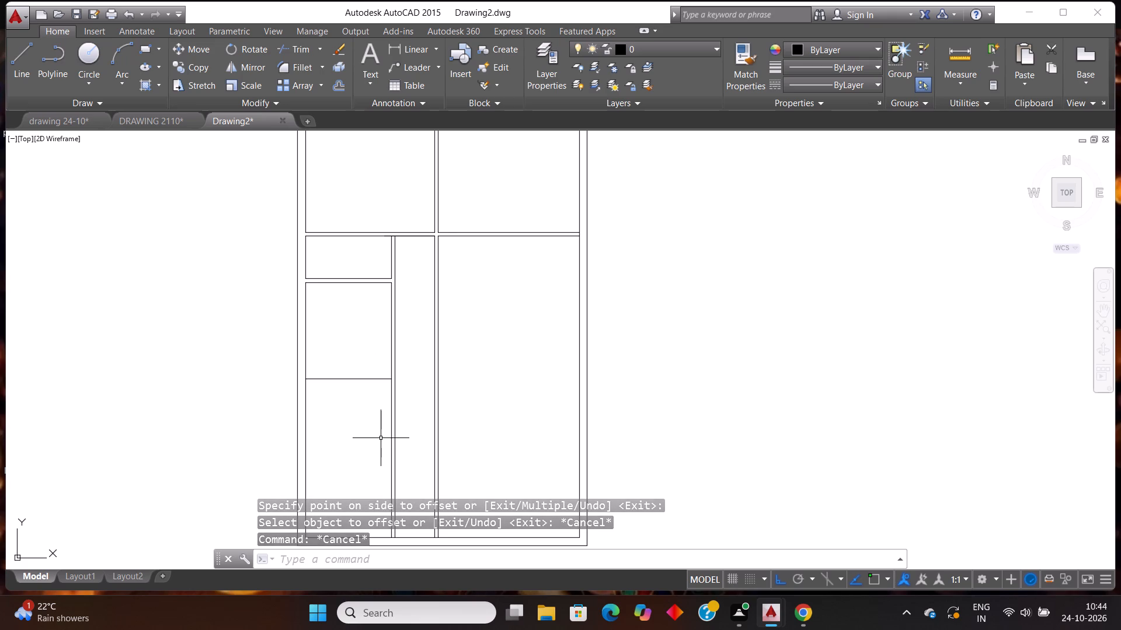
# Offset the new horizontal line in the lower-left room 4" downward to form a partition wall.
pyautogui.write('OFF')
pyautogui.press('Return')
pyautogui.write('4"')
pyautogui.press('Return')
pyautogui.click(327, 379)
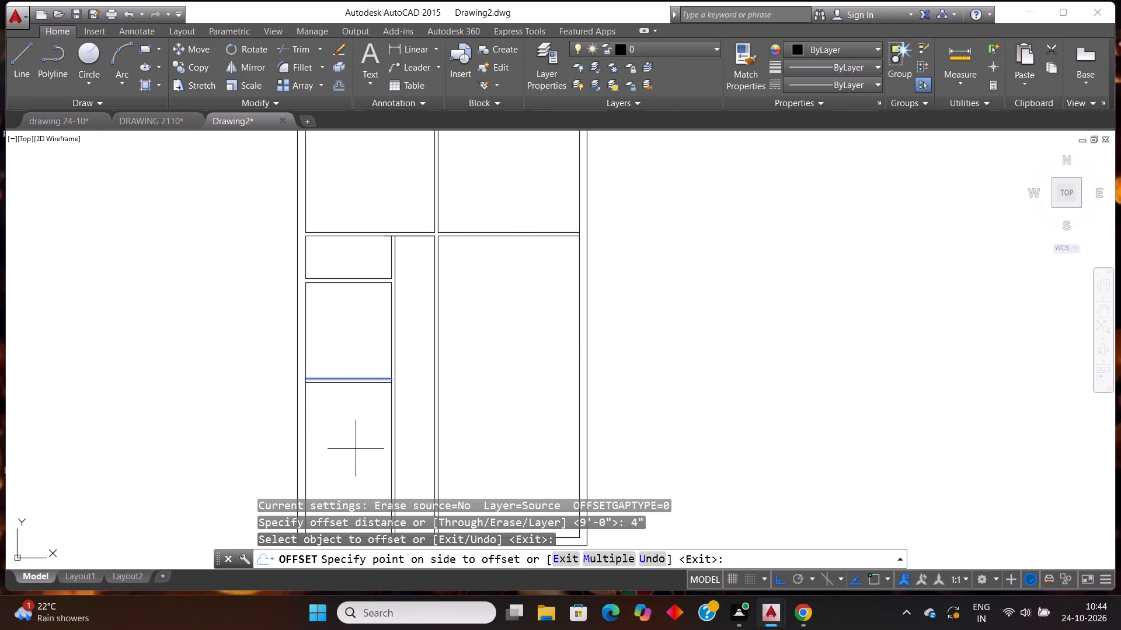
pyautogui.click(356, 449)
pyautogui.press('Escape')
pyautogui.press('Escape')
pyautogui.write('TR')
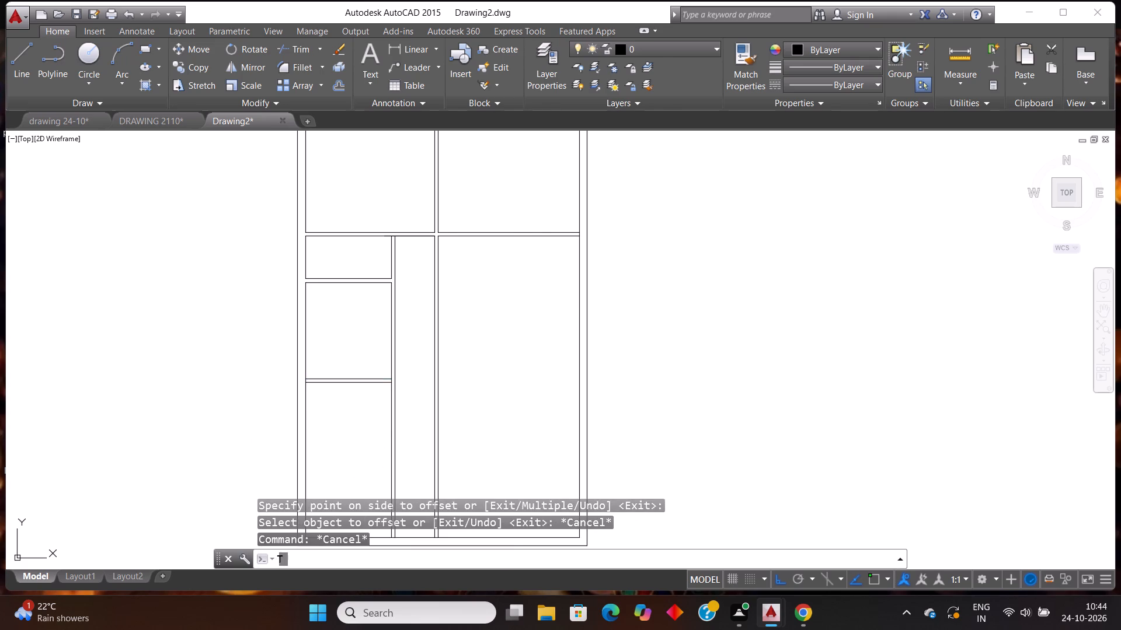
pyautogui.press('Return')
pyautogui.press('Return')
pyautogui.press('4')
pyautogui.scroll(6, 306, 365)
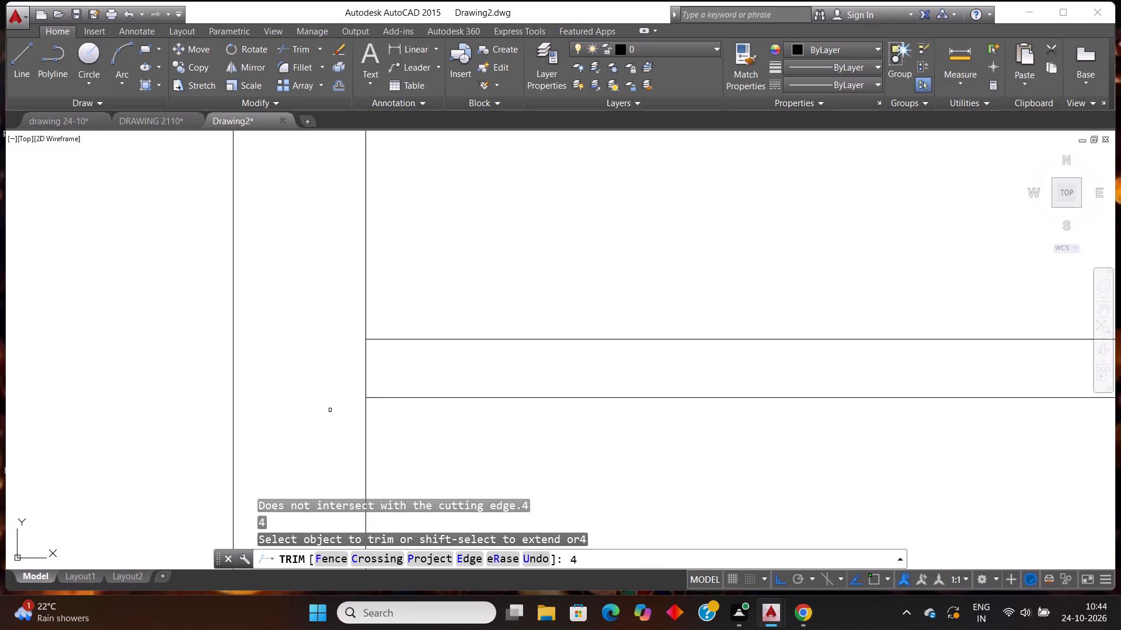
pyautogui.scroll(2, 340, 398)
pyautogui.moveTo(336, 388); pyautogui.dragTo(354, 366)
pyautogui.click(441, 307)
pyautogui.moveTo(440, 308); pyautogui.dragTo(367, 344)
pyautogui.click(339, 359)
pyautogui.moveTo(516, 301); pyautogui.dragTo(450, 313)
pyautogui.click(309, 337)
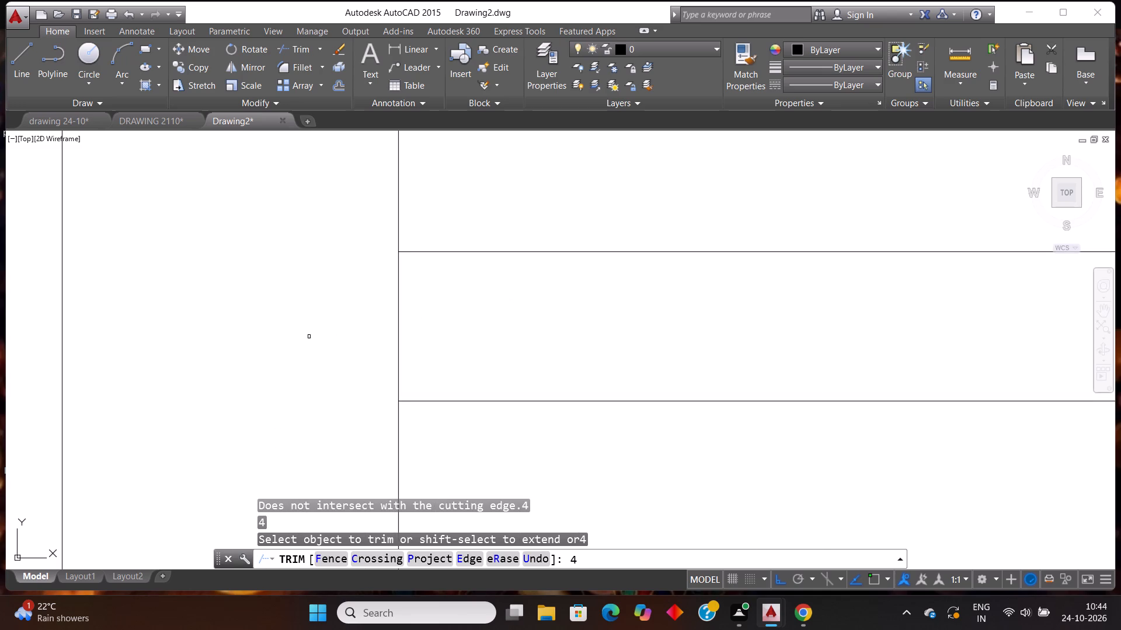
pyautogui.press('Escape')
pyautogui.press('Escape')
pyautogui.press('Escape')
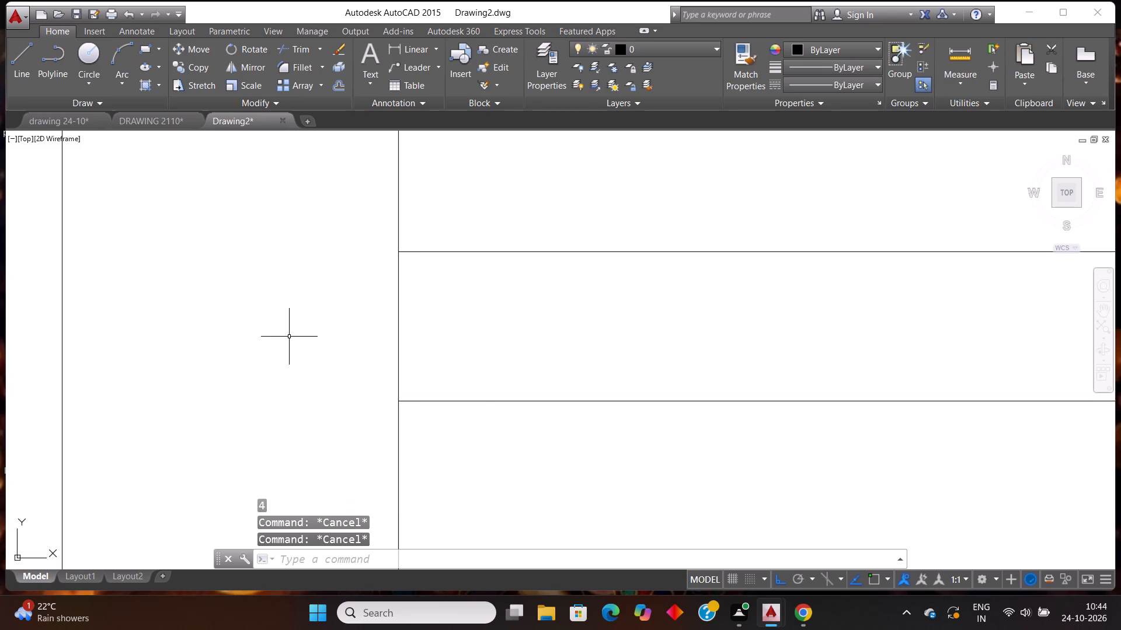
# Trim the wall lines crossing both ends of the lowest horizontal partition, at the left outer wall and the vertical partition.
pyautogui.write('TR')
pyautogui.press('Return')
pyautogui.press('Return')
pyautogui.scroll(-1, 289, 337)
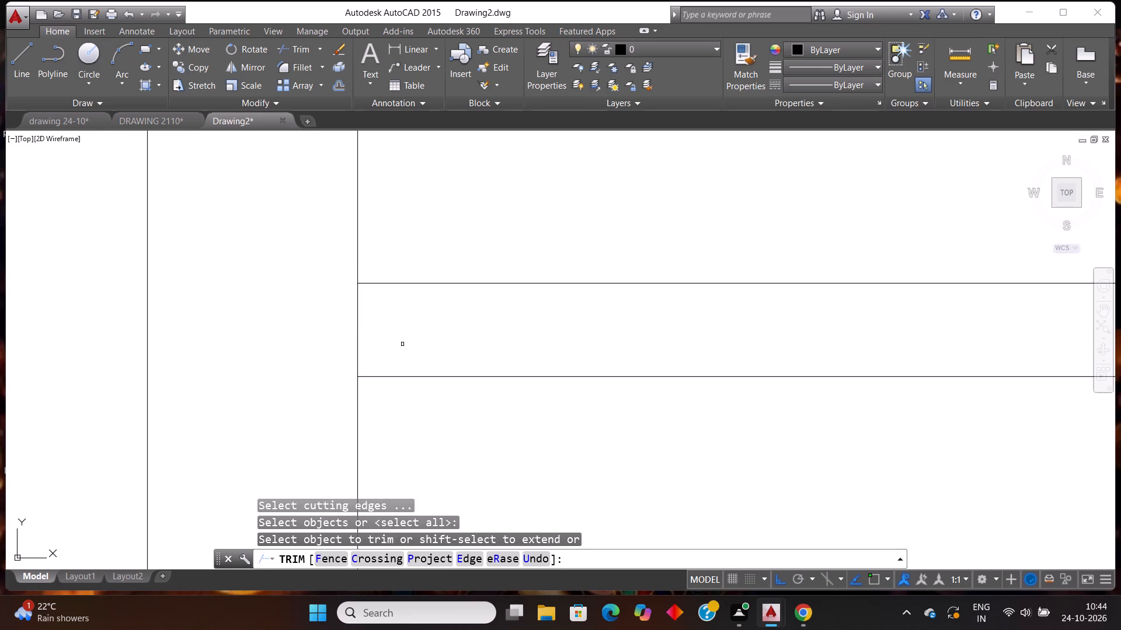
pyautogui.click(378, 322)
pyautogui.click(232, 331)
pyautogui.scroll(-4, 248, 323)
pyautogui.scroll(2, 649, 319)
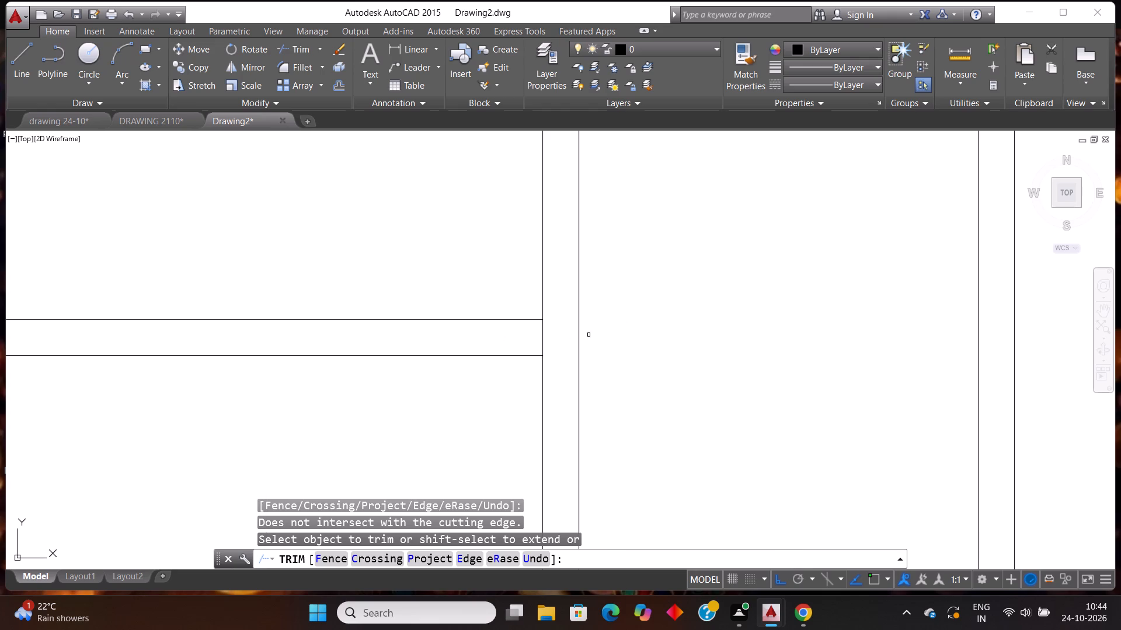
pyautogui.scroll(3, 555, 346)
pyautogui.moveTo(583, 305); pyautogui.dragTo(524, 310)
pyautogui.click(403, 310)
pyautogui.scroll(-7, 507, 305)
pyautogui.scroll(-1, 581, 302)
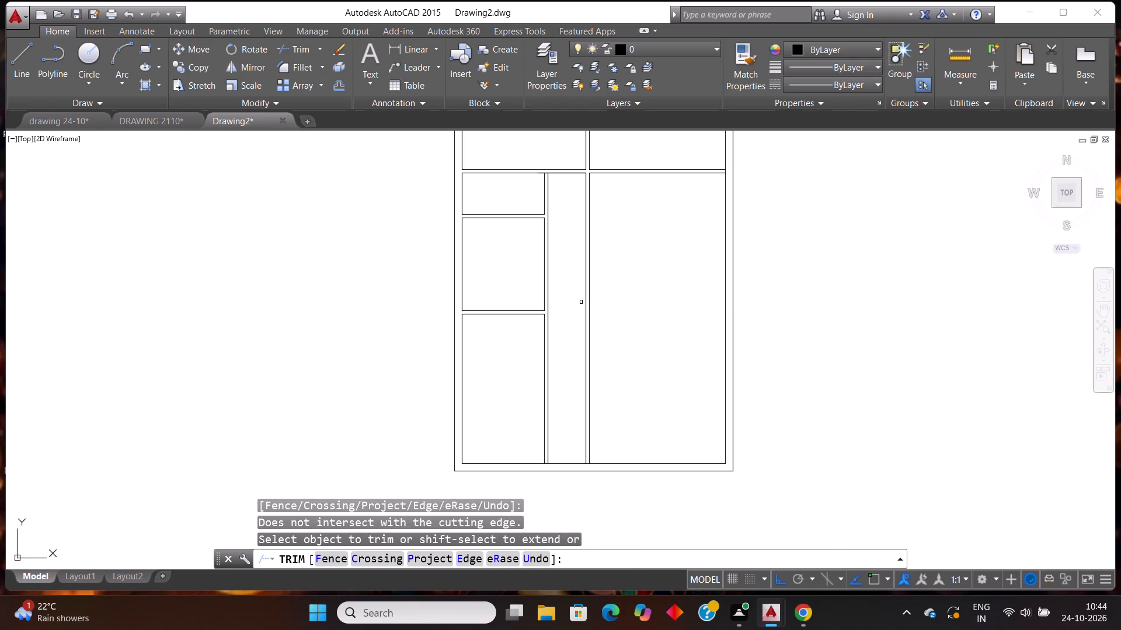
# Delete both lines of the central vertical partition below the horizontal partition under the two upper rooms.
pyautogui.moveTo(649, 282); pyautogui.dragTo(604, 308)
pyautogui.click(548, 354)
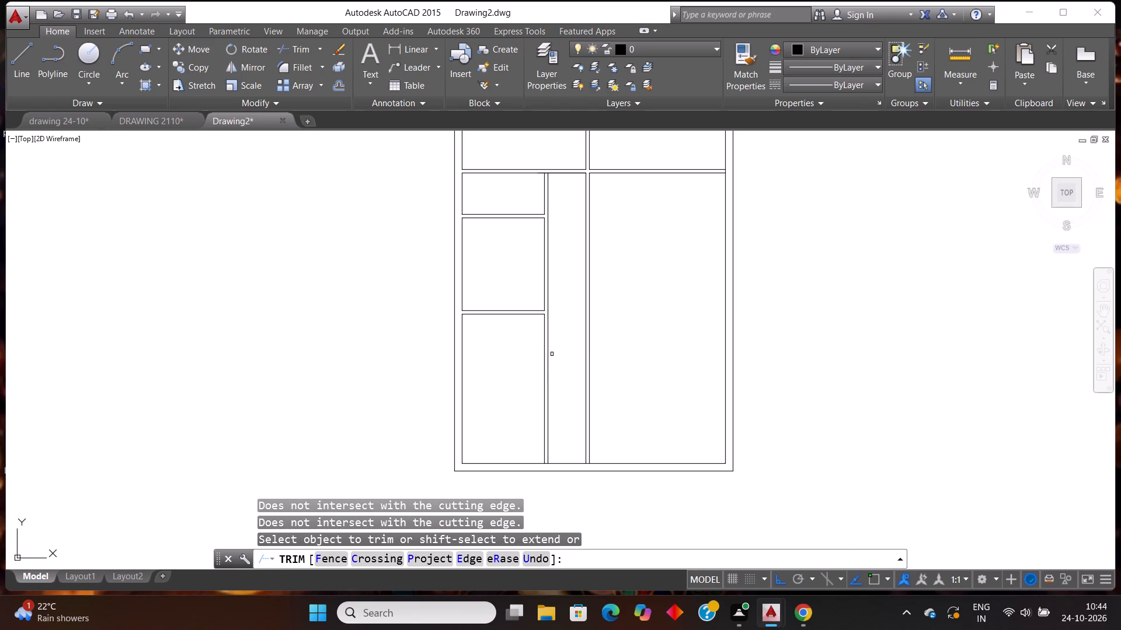
pyautogui.press('Escape')
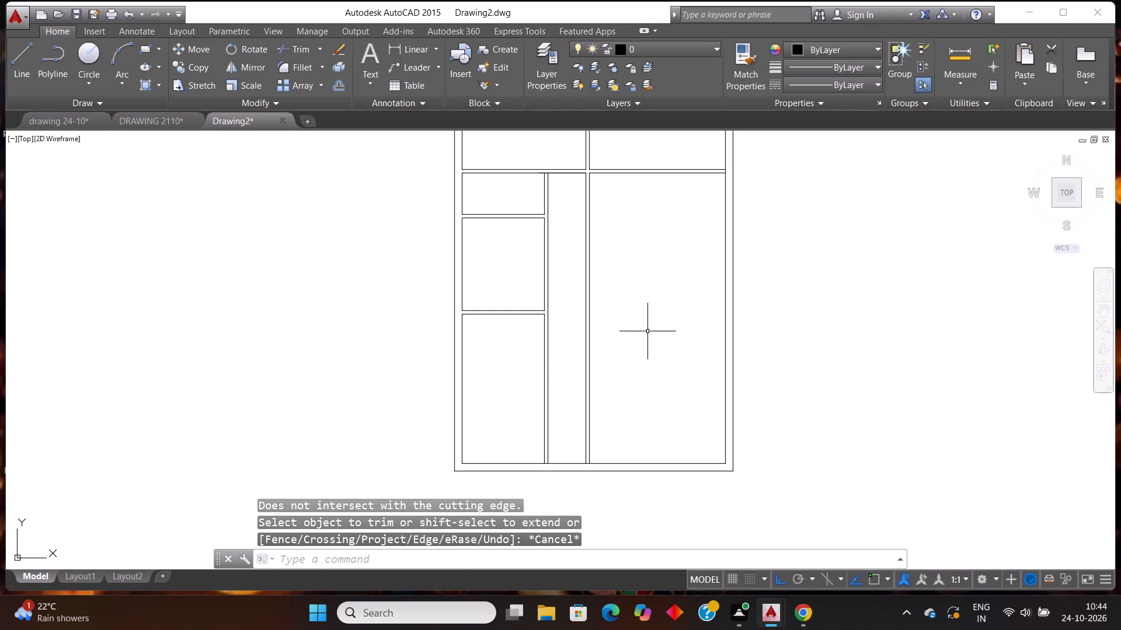
pyautogui.moveTo(647, 331); pyautogui.dragTo(613, 338)
pyautogui.click(572, 369)
pyautogui.press('Delete')
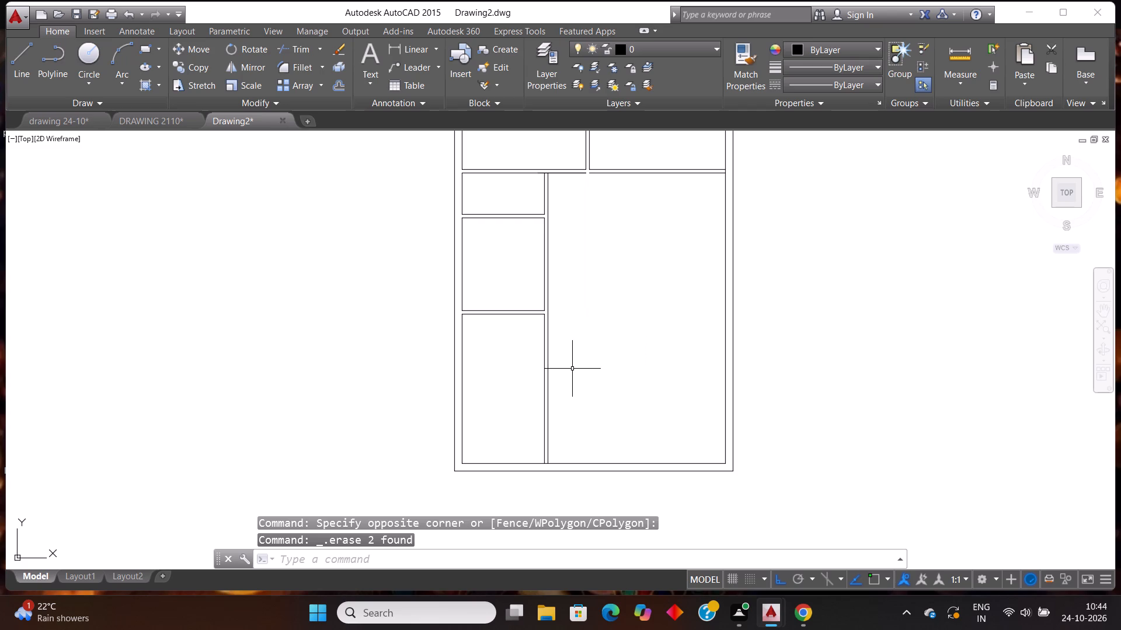
# Extend the lower line of the upper-right room's bottom wall left to the remaining vertical partition.
pyautogui.press('Escape')
pyautogui.press('r')
pyautogui.press('Escape')
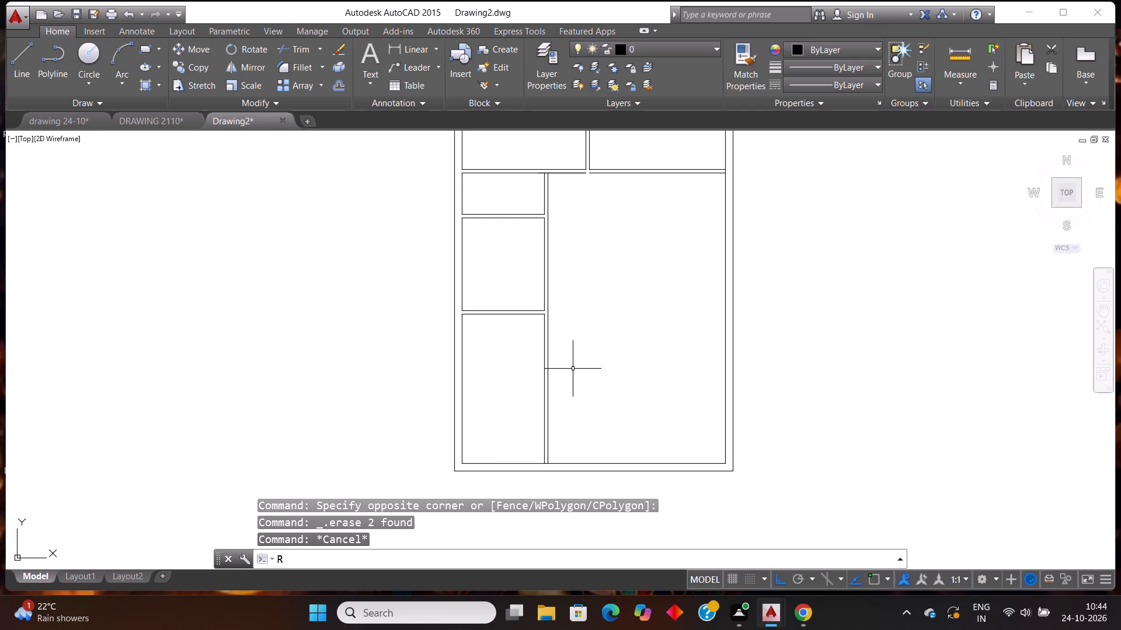
pyautogui.write('EX')
pyautogui.press('Return')
pyautogui.press('Return')
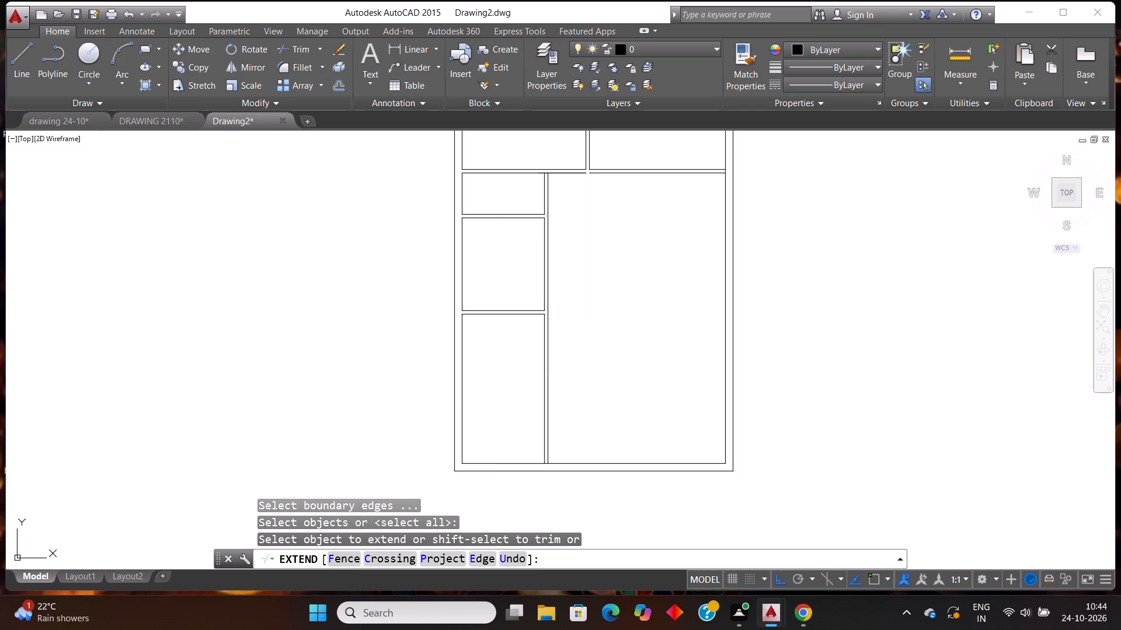
pyautogui.scroll(4, 587, 151)
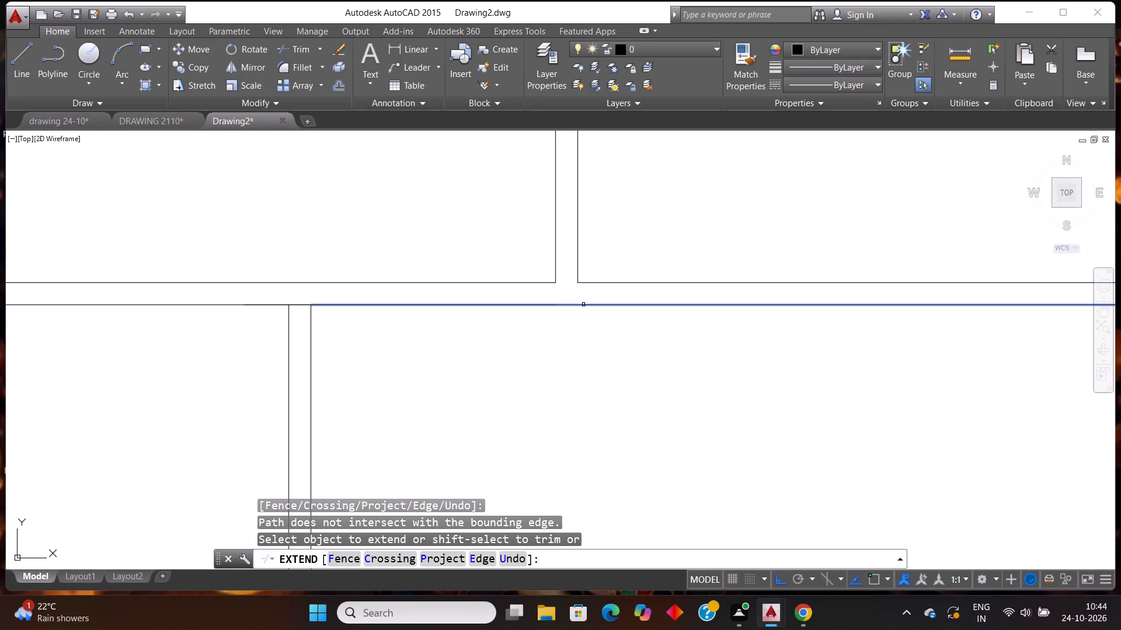
pyautogui.click(583, 306)
pyautogui.scroll(-4, 549, 354)
pyautogui.scroll(2, 584, 331)
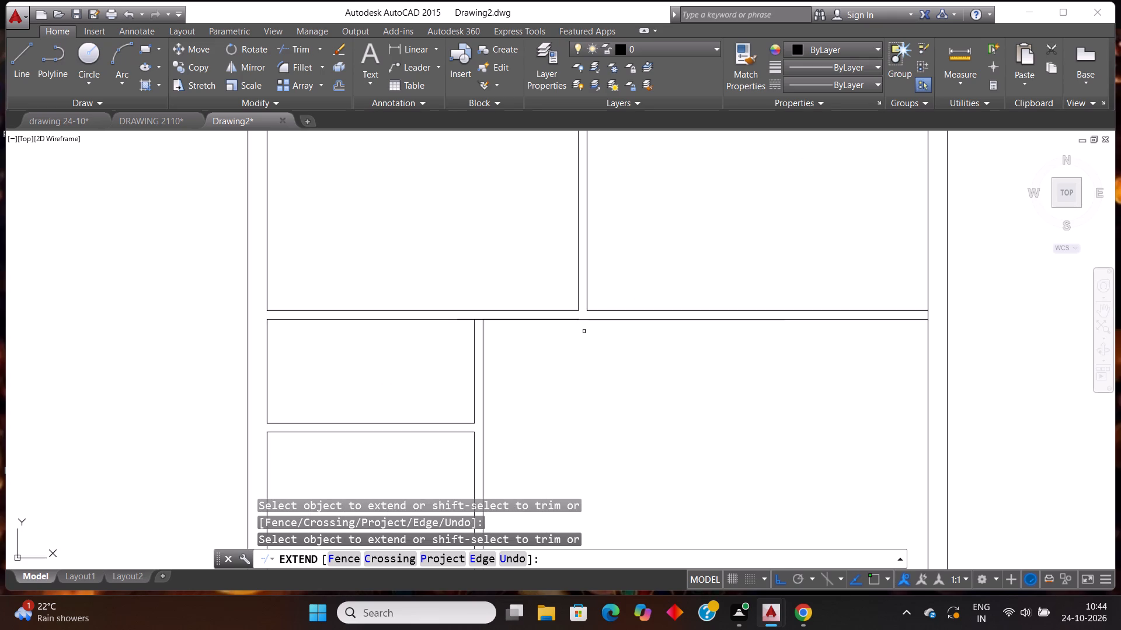
pyautogui.press('Escape')
pyautogui.press('Escape')
# Trim the horizontal line crossing the top of the remaining vertical partition to open the wall junction.
pyautogui.write('TR')
pyautogui.press('Return')
pyautogui.press('Return')
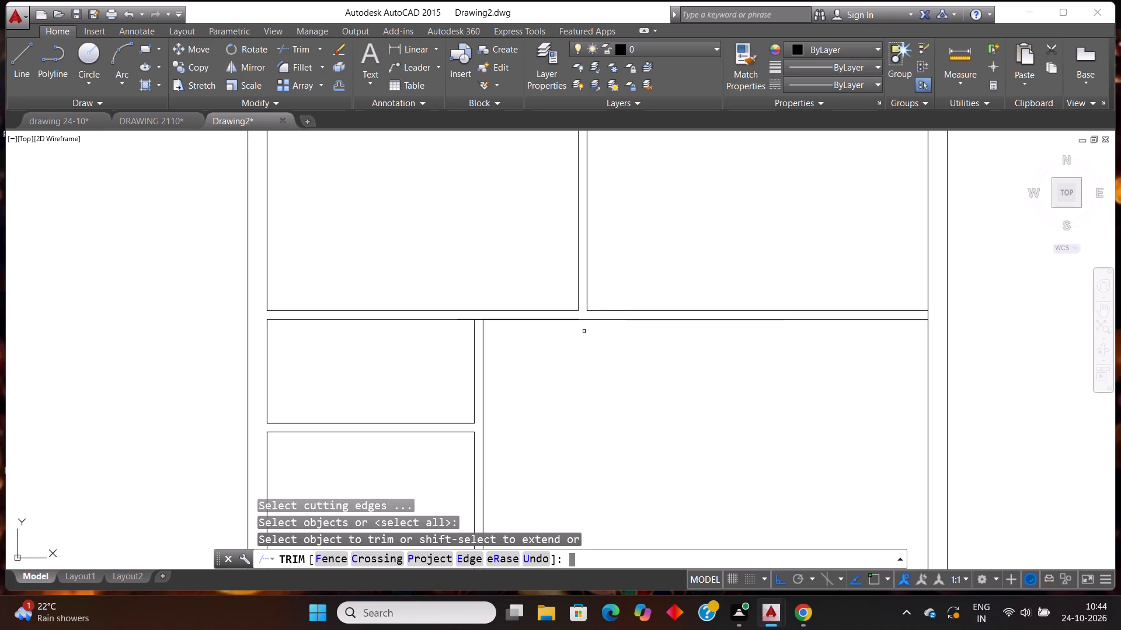
pyautogui.scroll(8, 479, 309)
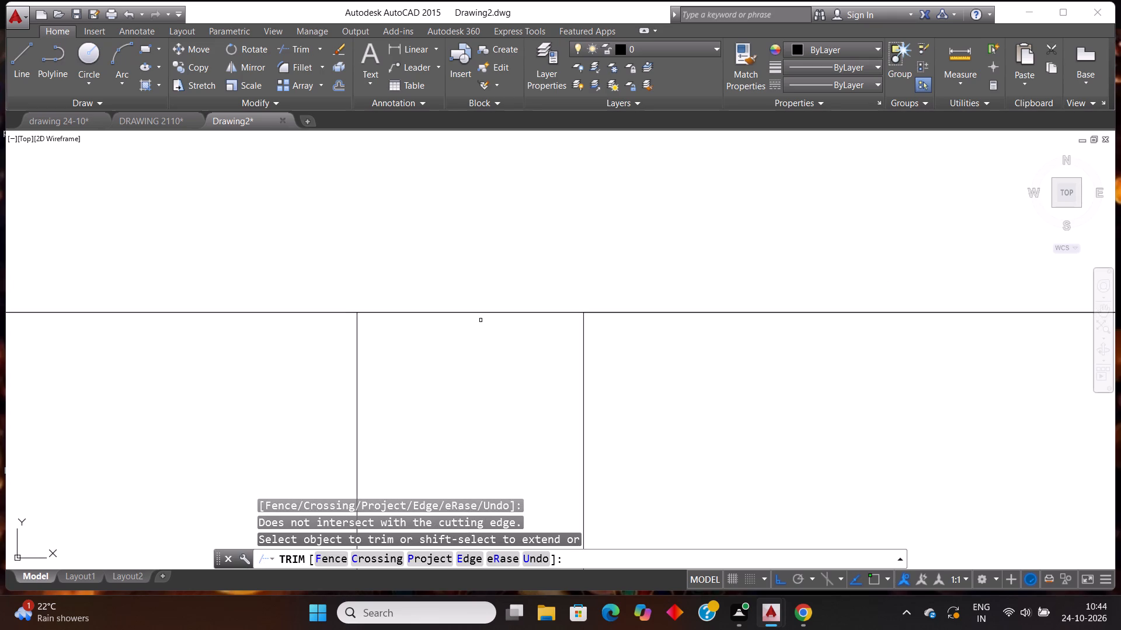
pyautogui.moveTo(481, 319); pyautogui.dragTo(481, 311)
pyautogui.click(474, 304)
pyautogui.scroll(-2, 474, 344)
pyautogui.scroll(3, 736, 323)
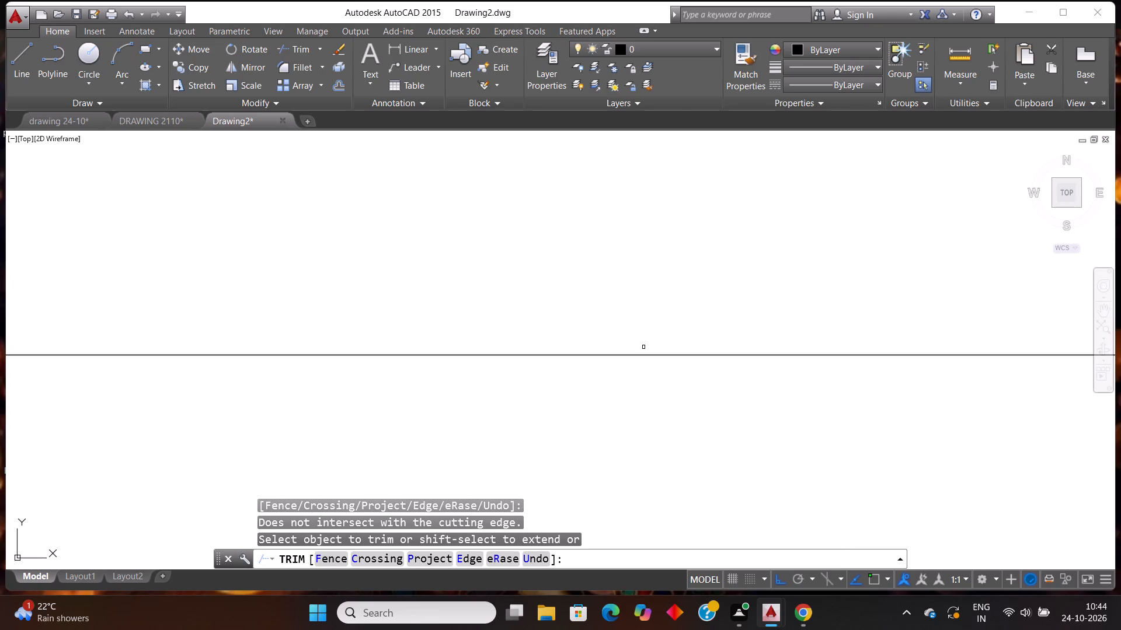
pyautogui.scroll(-4, 643, 347)
pyautogui.scroll(-7, 706, 305)
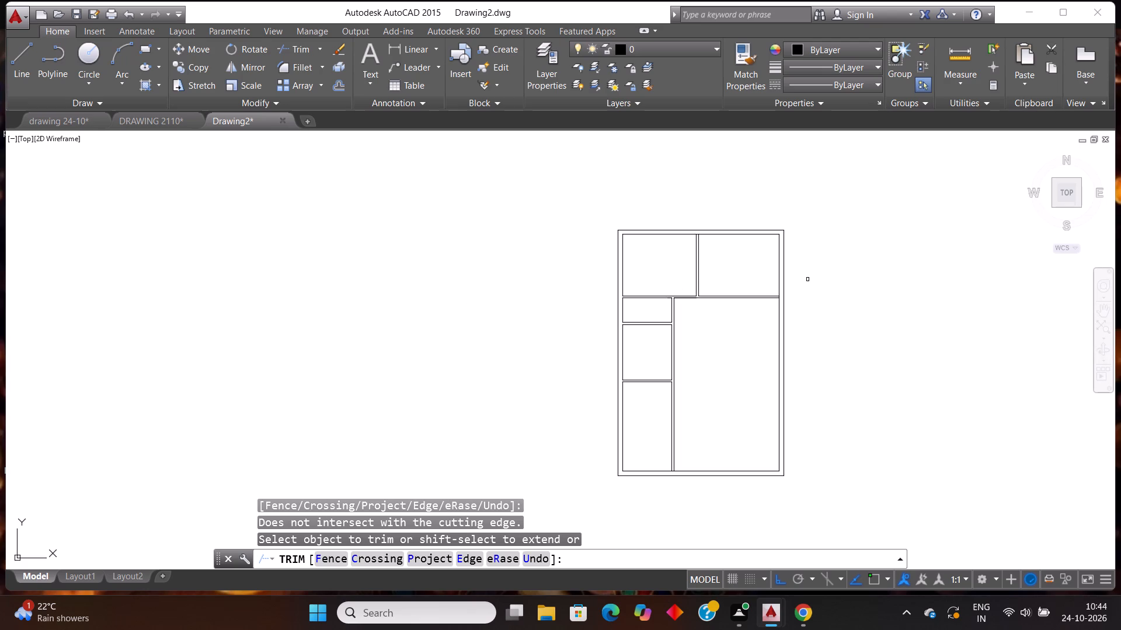
pyautogui.scroll(1, 802, 277)
pyautogui.press('Escape')
pyautogui.press('Escape')
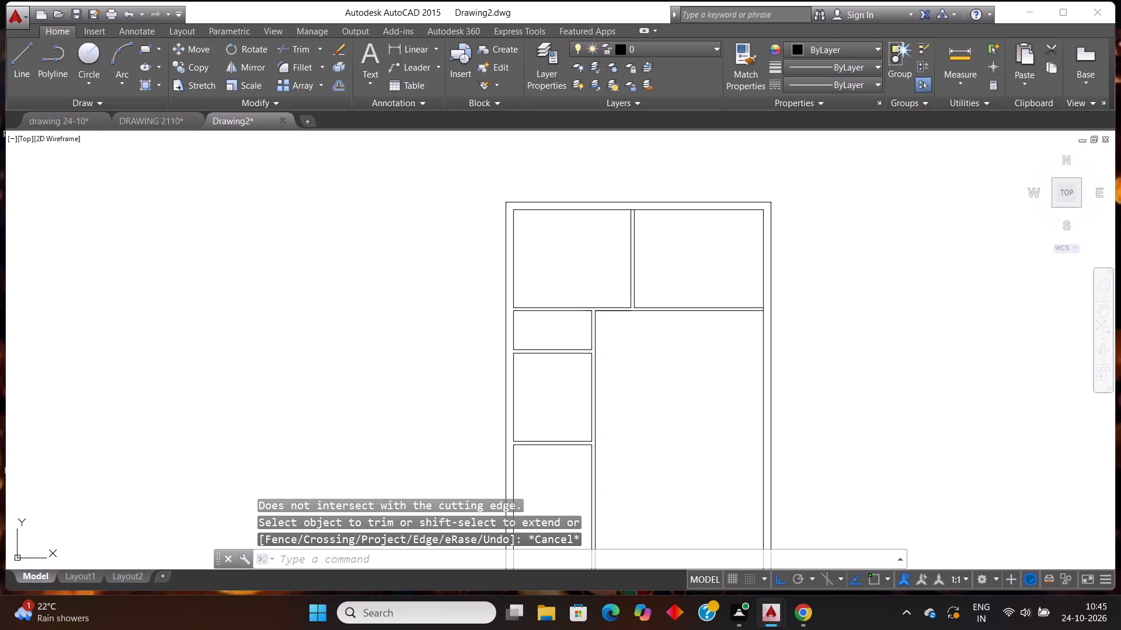
# Examine the wall line below the two upper rooms and its junctions.
pyautogui.scroll(3, 692, 301)
pyautogui.scroll(1, 427, 358)
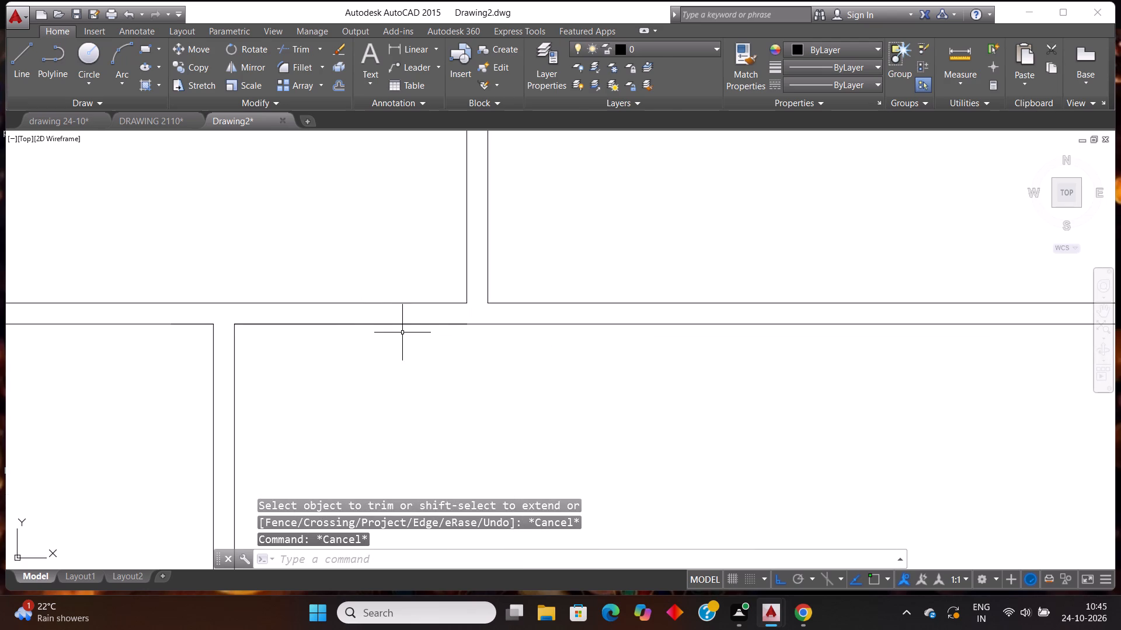
pyautogui.click(408, 324)
pyautogui.scroll(-2, 438, 367)
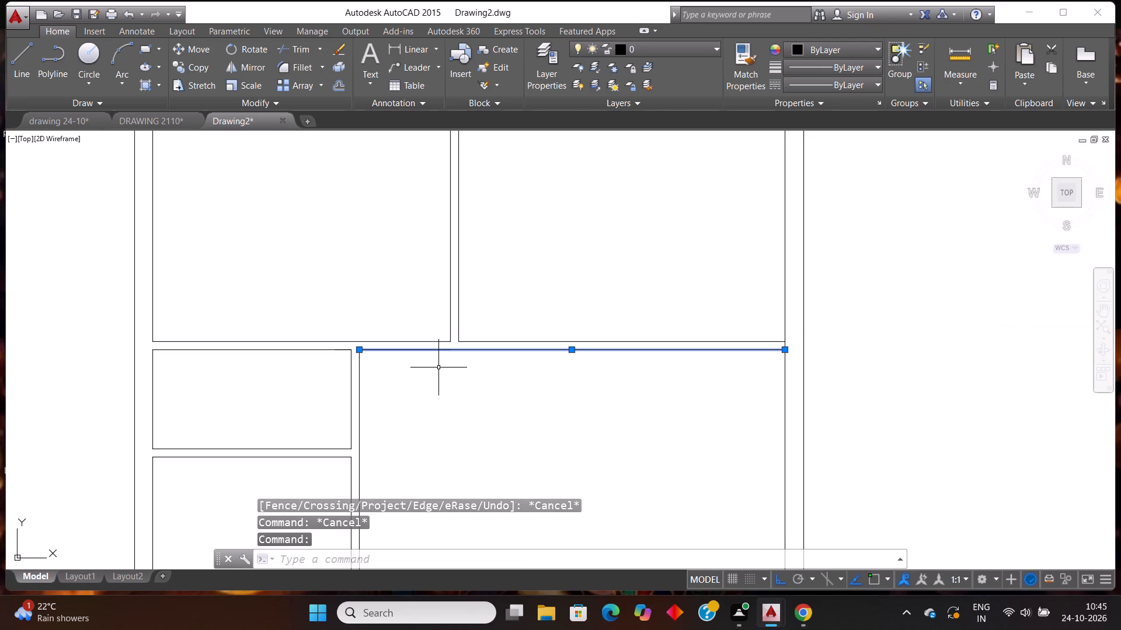
pyautogui.press('Escape')
pyautogui.press('Escape')
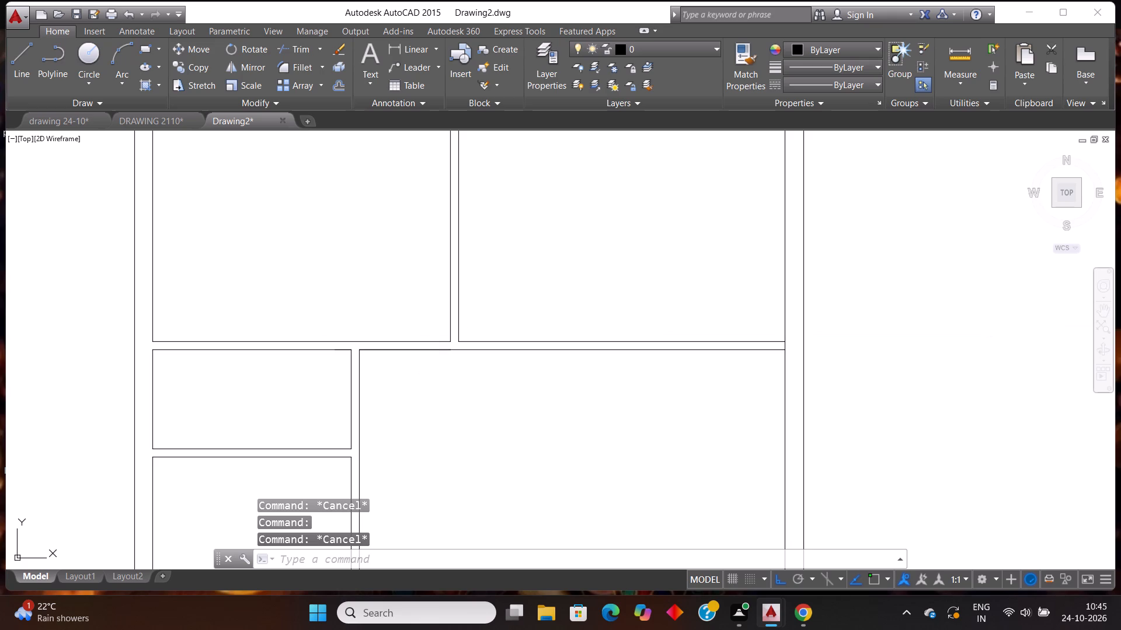
pyautogui.scroll(-2, 343, 276)
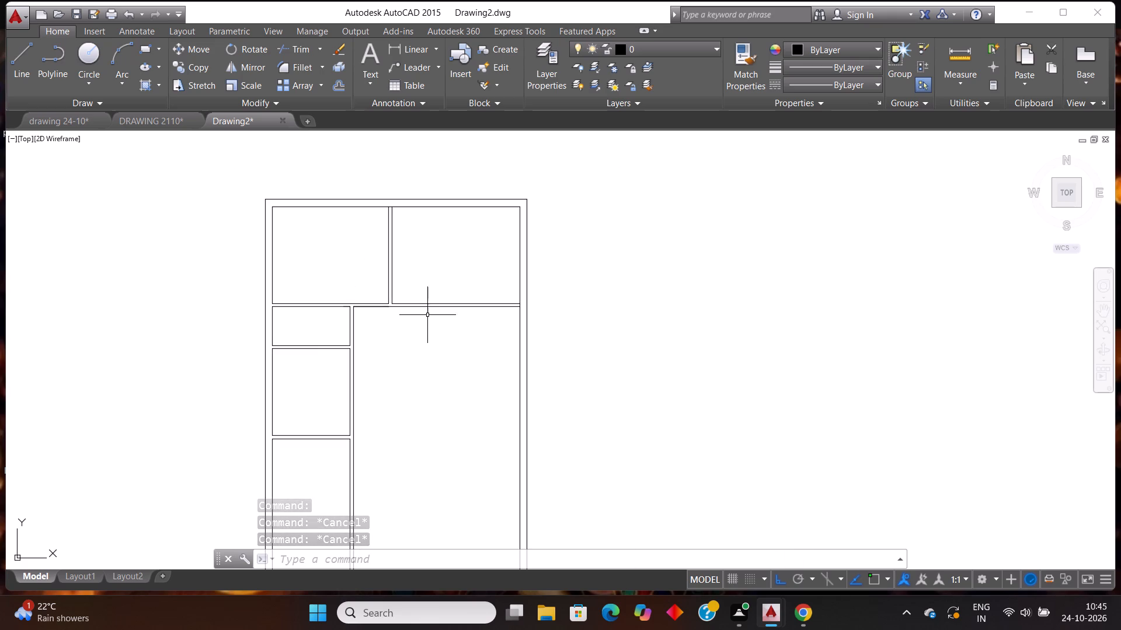
pyautogui.scroll(-2, 419, 340)
pyautogui.scroll(2, 340, 421)
pyautogui.press('Escape')
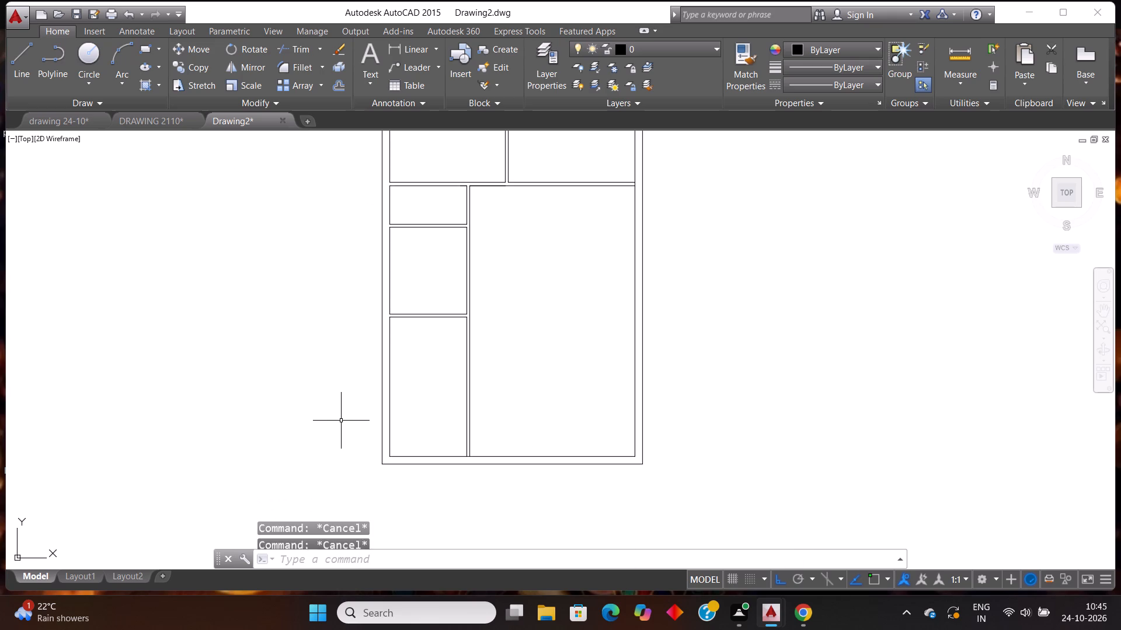
# Extend the lower line of the lowest horizontal partition to the outer line of the vertical partition.
pyautogui.write('EX')
pyautogui.press('Return')
pyautogui.press('Return')
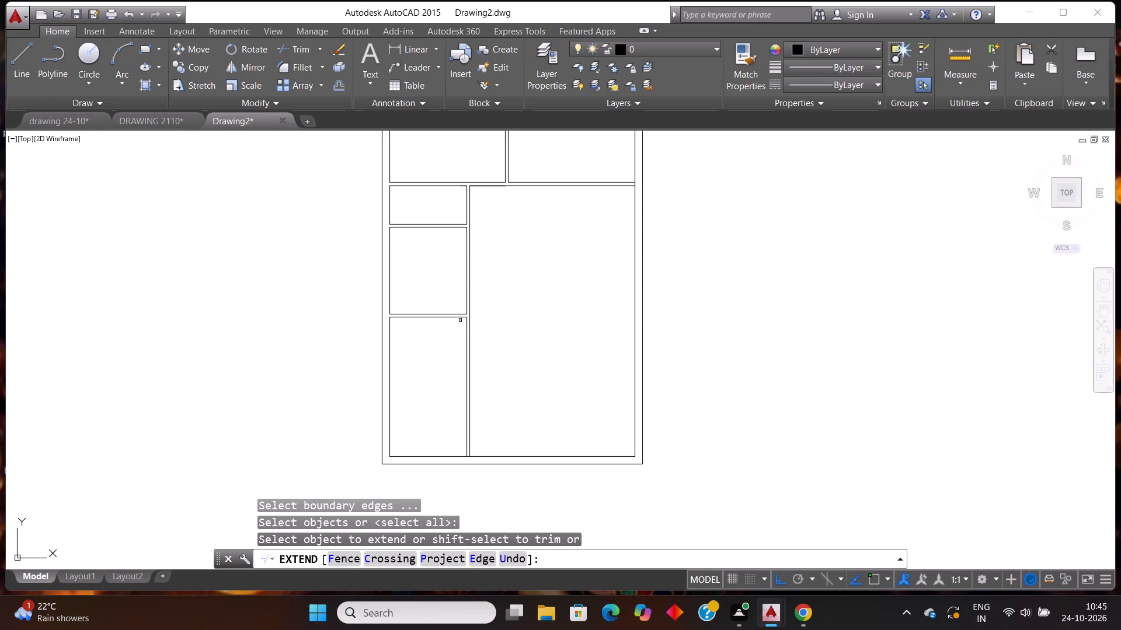
pyautogui.click(463, 317)
pyautogui.press('Escape')
pyautogui.press('Escape')
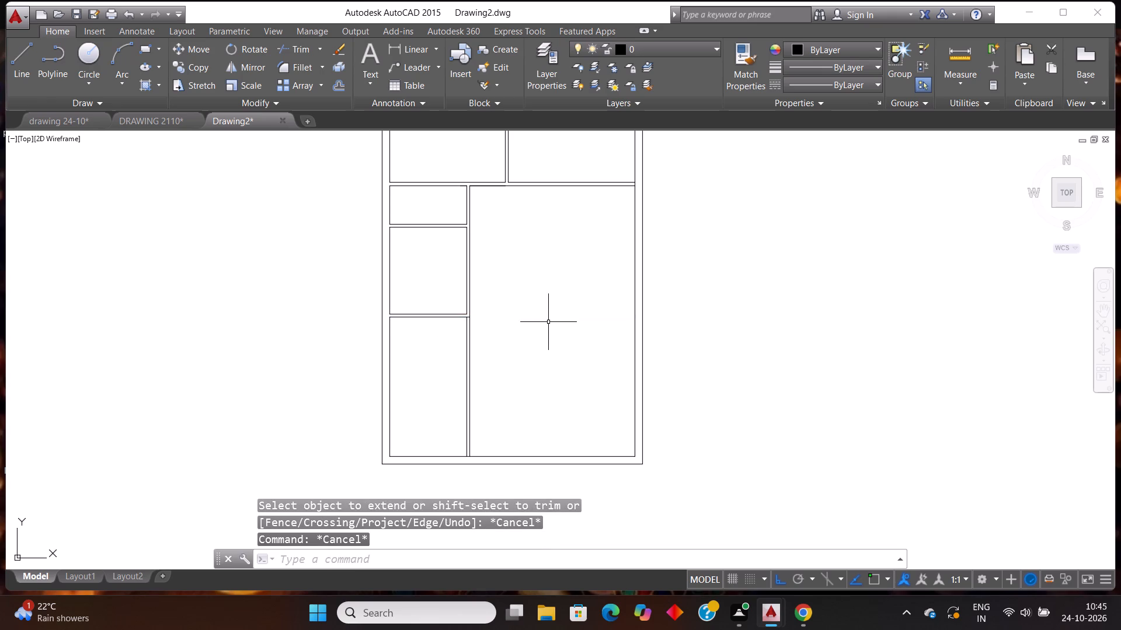
# Remove both lines of the vertical partition below the lowest horizontal partition by trimming one and deleting the other.
pyautogui.write('TR')
pyautogui.press('Return')
pyautogui.press('Return')
pyautogui.moveTo(423, 387); pyautogui.dragTo(429, 386)
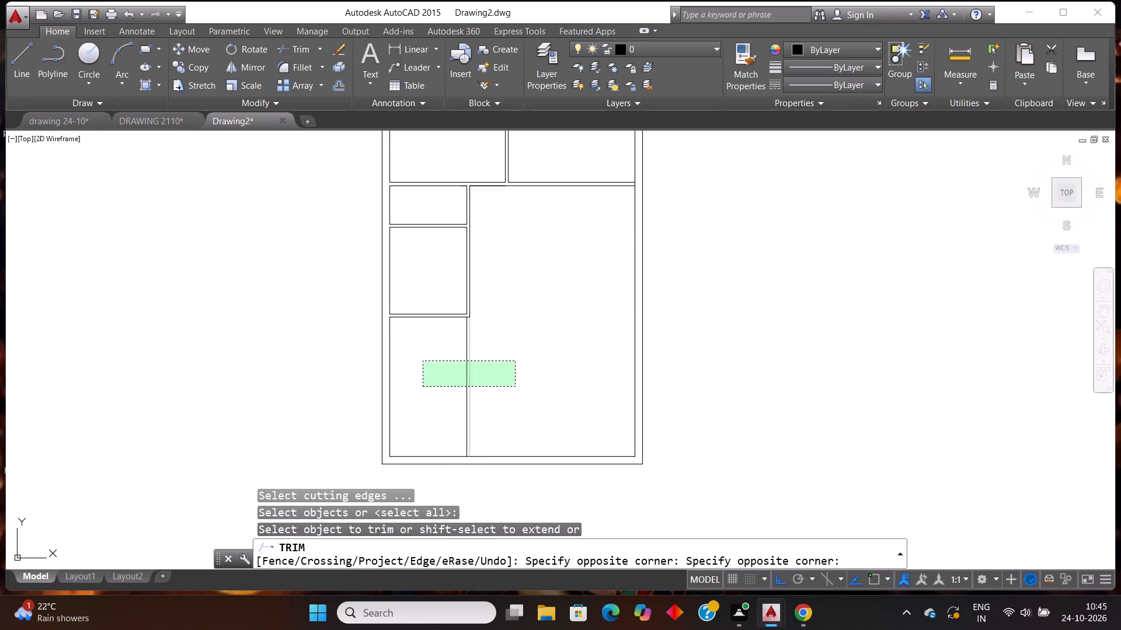
pyautogui.click(515, 361)
pyautogui.scroll(-1, 514, 358)
pyautogui.press('Escape')
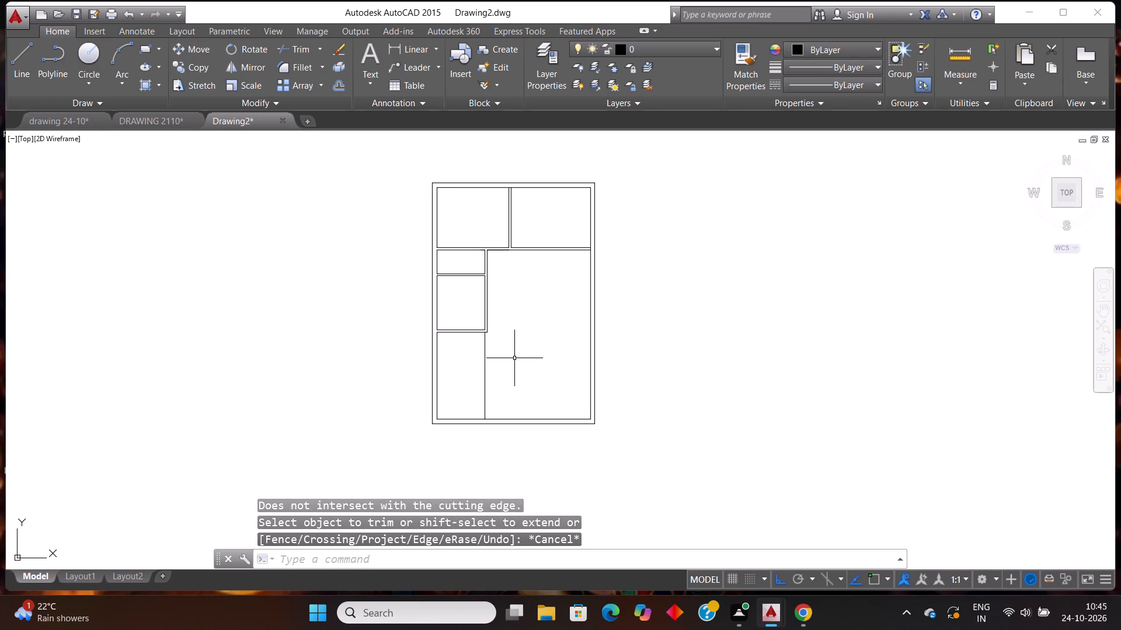
pyautogui.click(514, 358)
pyautogui.click(472, 385)
pyautogui.press('Delete')
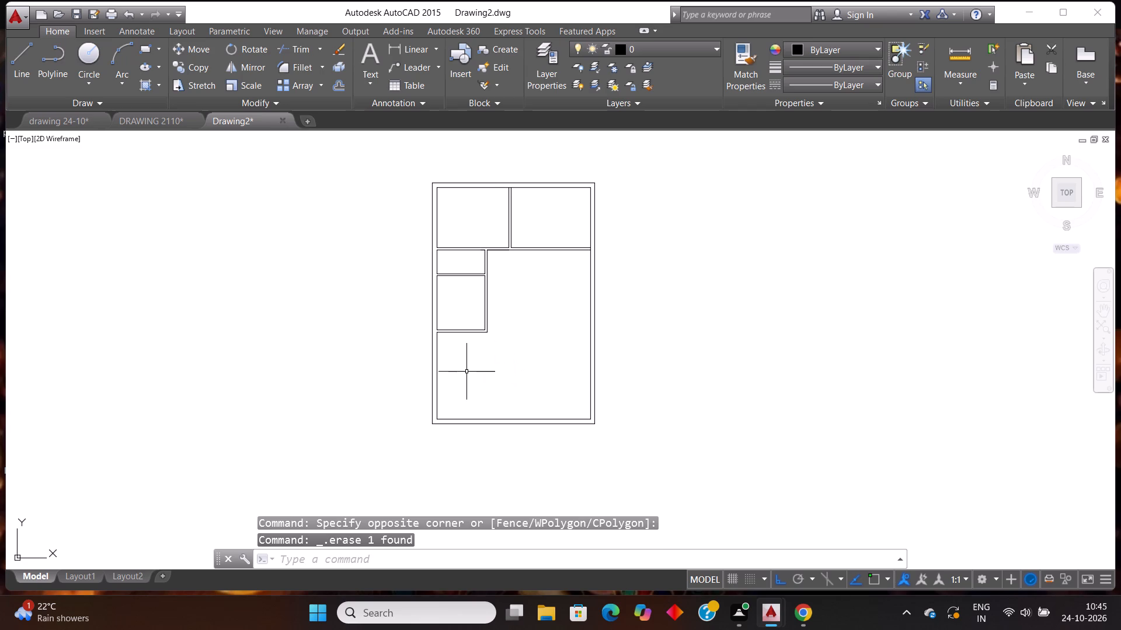
# Offset the inner line of the left outer wall 14' to the right in the lower area.
pyautogui.scroll(1, 466, 372)
pyautogui.press('Escape')
pyautogui.press('Escape')
pyautogui.press('Escape')
pyautogui.write('OFF')
pyautogui.press('Return')
pyautogui.write("14'")
pyautogui.press('Return')
pyautogui.click(416, 364)
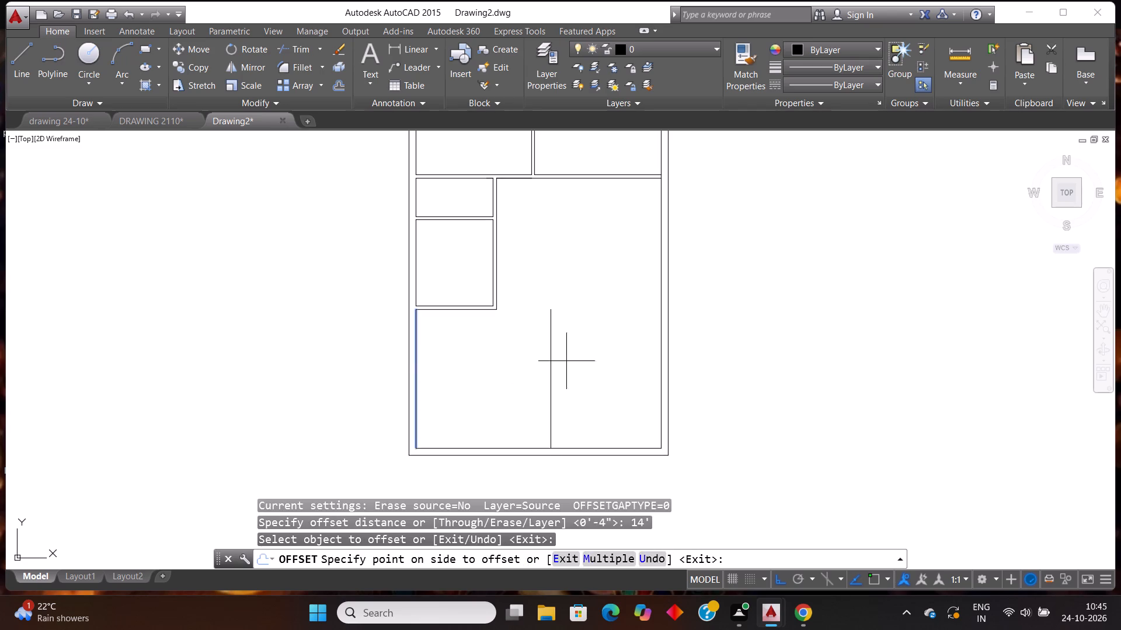
pyautogui.click(577, 356)
pyautogui.press('Escape')
# Offset the new vertical line 4" to the right to form a partition wall.
pyautogui.write('OFF')
pyautogui.press('Return')
pyautogui.write('4"')
pyautogui.press('Return')
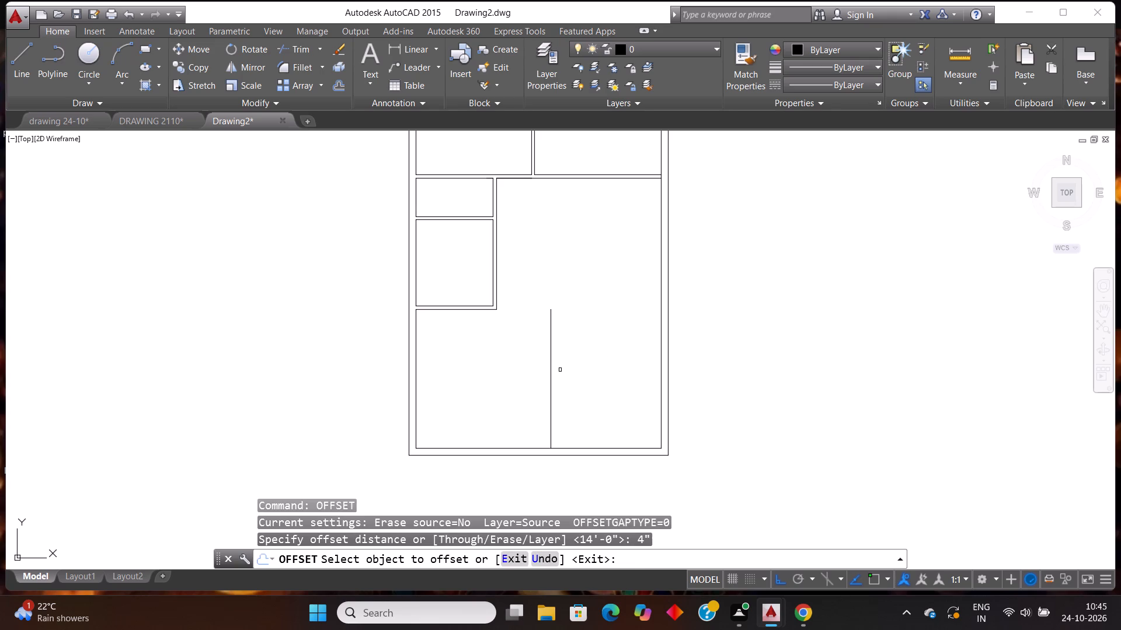
pyautogui.click(549, 386)
pyautogui.click(555, 381)
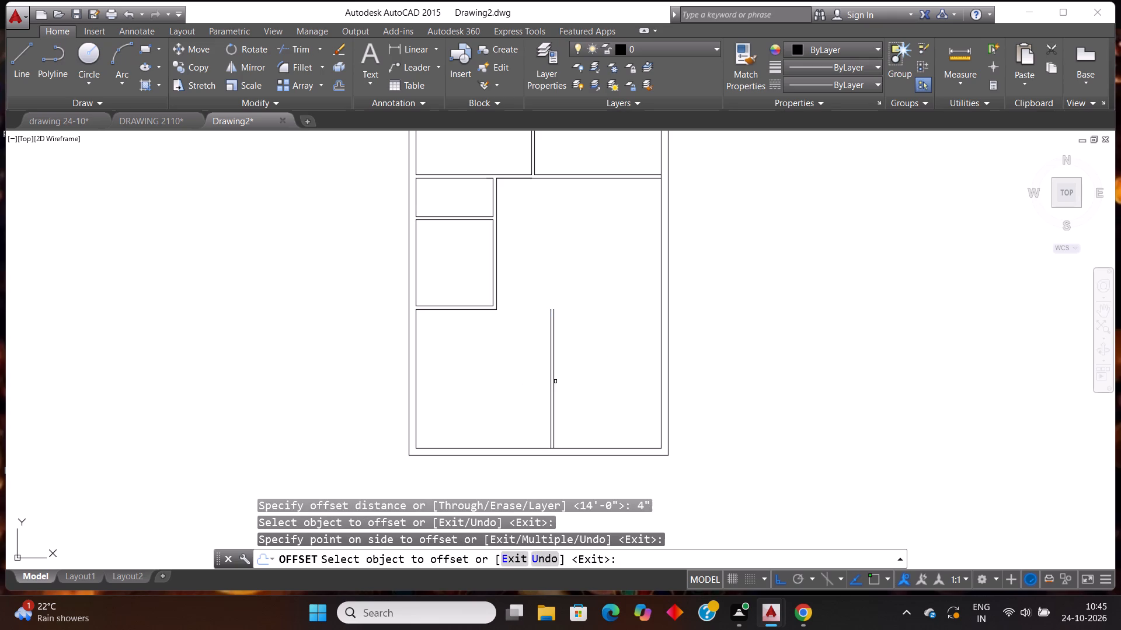
pyautogui.press('Escape')
pyautogui.press('Escape')
pyautogui.press('Escape')
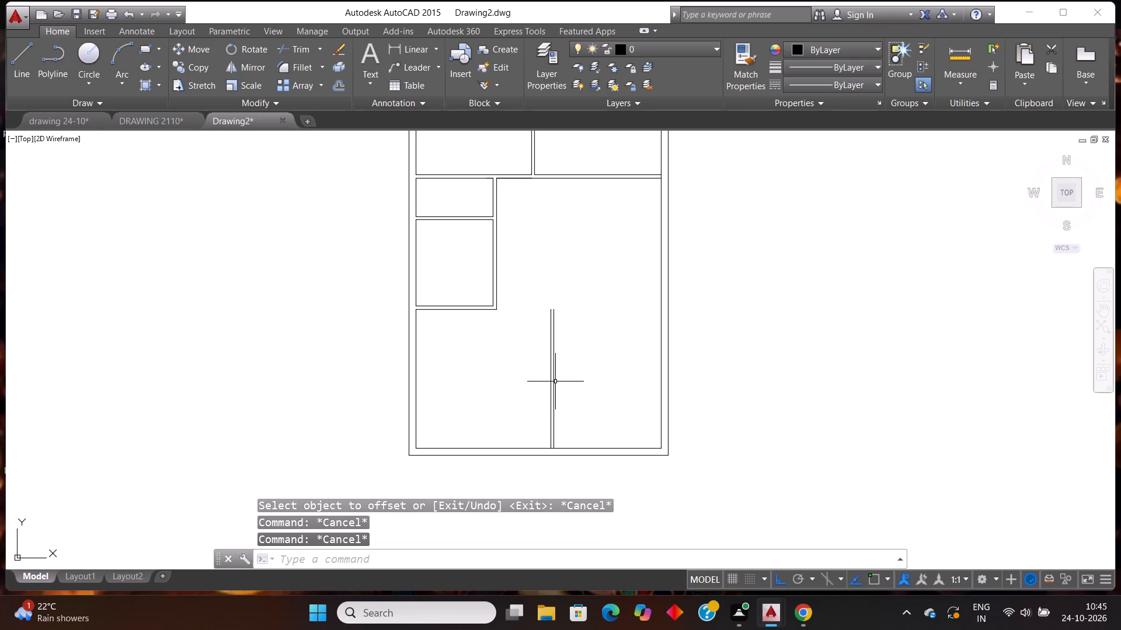
# Extend both lines of the lowest horizontal partition rightward and both lines of the lower vertical partition up to the upper horizontal line.
pyautogui.write('EX')
pyautogui.press('Return')
pyautogui.press('Return')
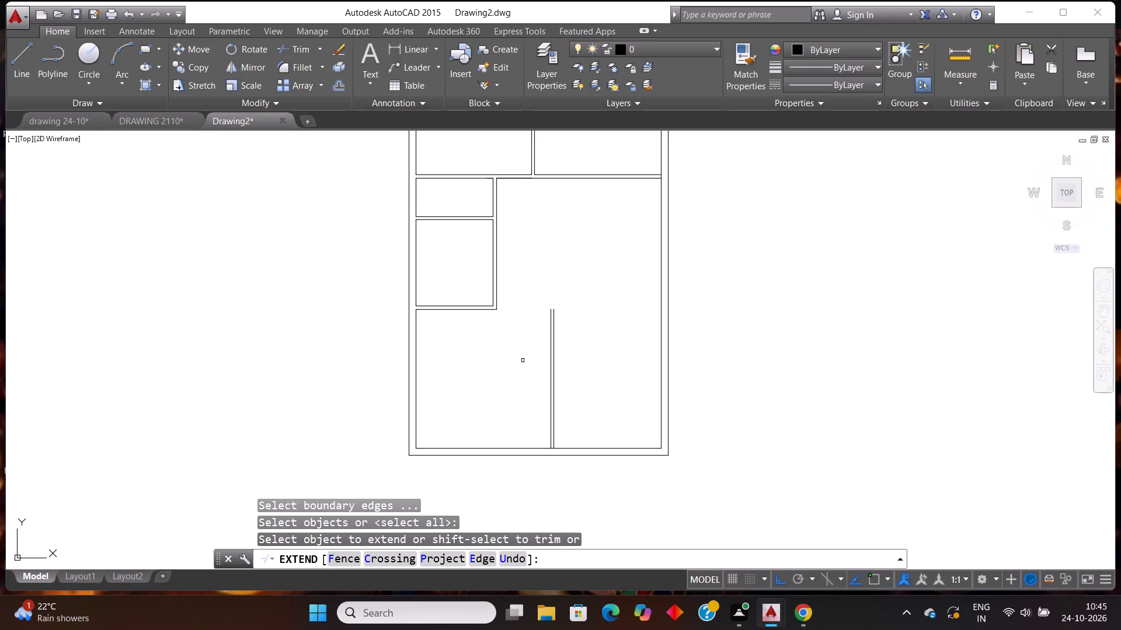
pyautogui.click(481, 309)
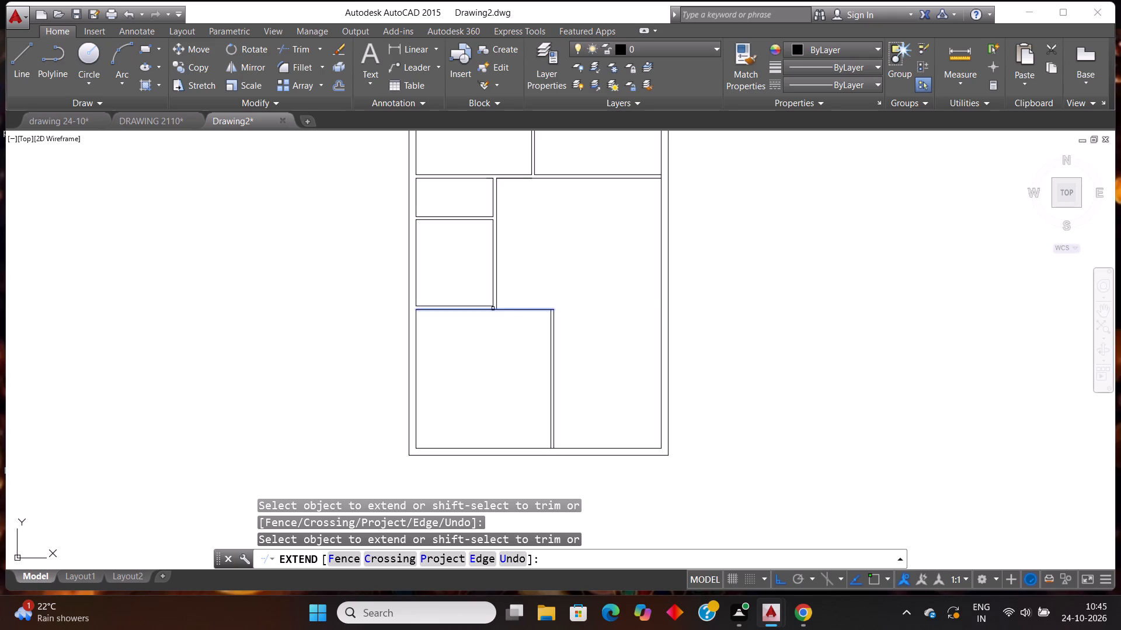
pyautogui.click(541, 308)
pyautogui.click(483, 306)
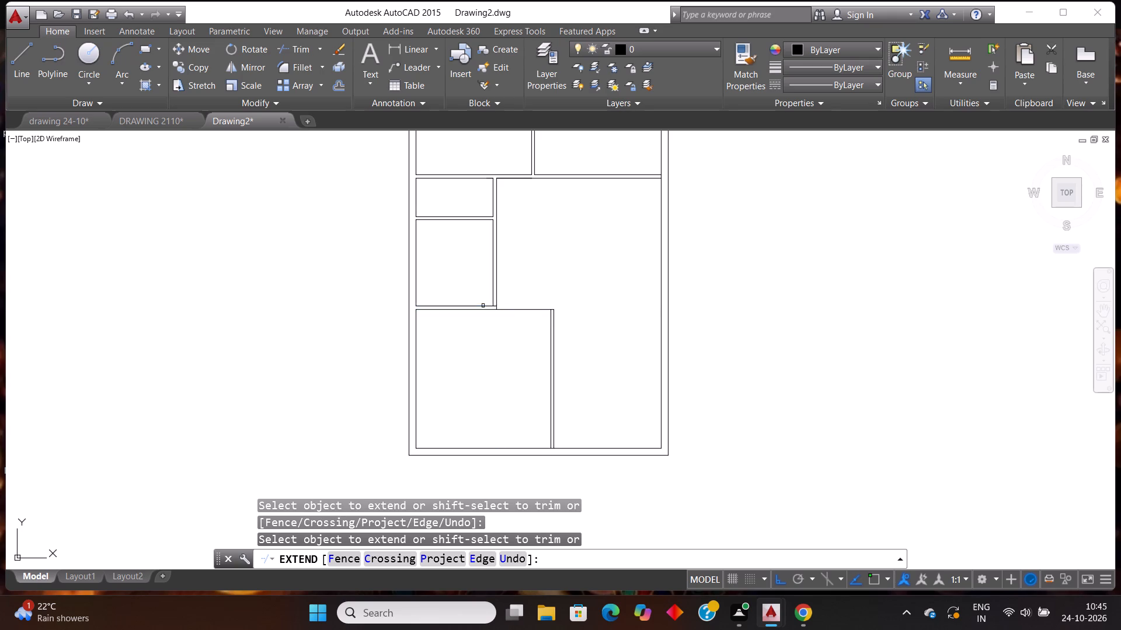
pyautogui.click(488, 306)
pyautogui.click(552, 325)
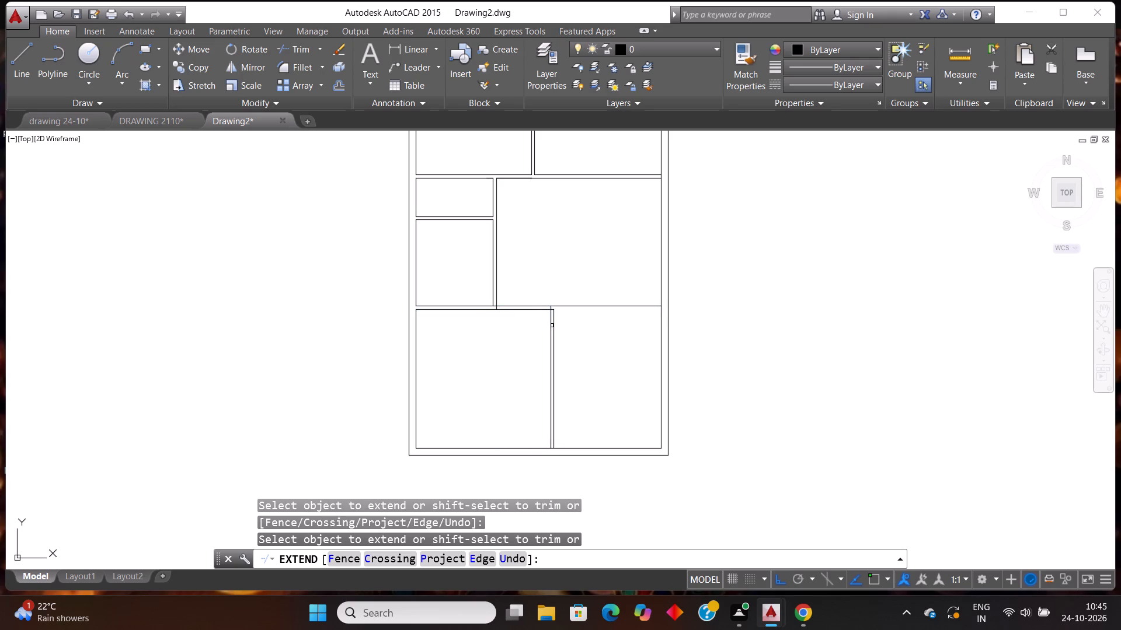
pyautogui.click(555, 325)
pyautogui.press('Escape')
pyautogui.press('Escape')
pyautogui.press('Escape')
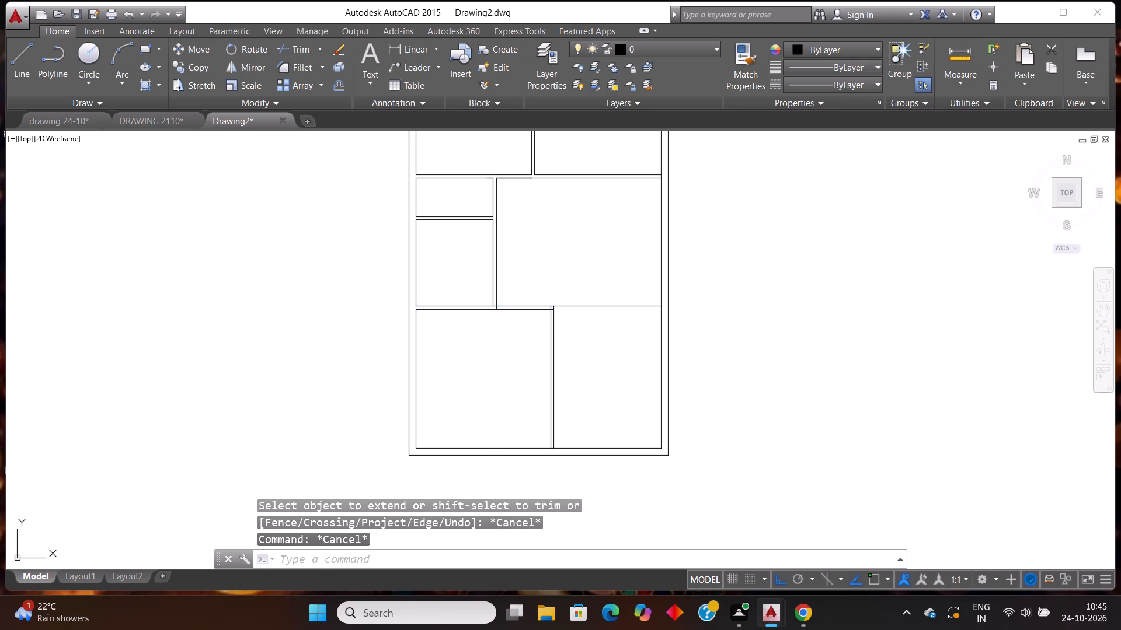
# Trim the extended upper line between the lower vertical partition and the right outer wall.
pyautogui.write('TR')
pyautogui.press('Return')
pyautogui.press('Return')
pyautogui.moveTo(568, 271); pyautogui.dragTo(572, 282)
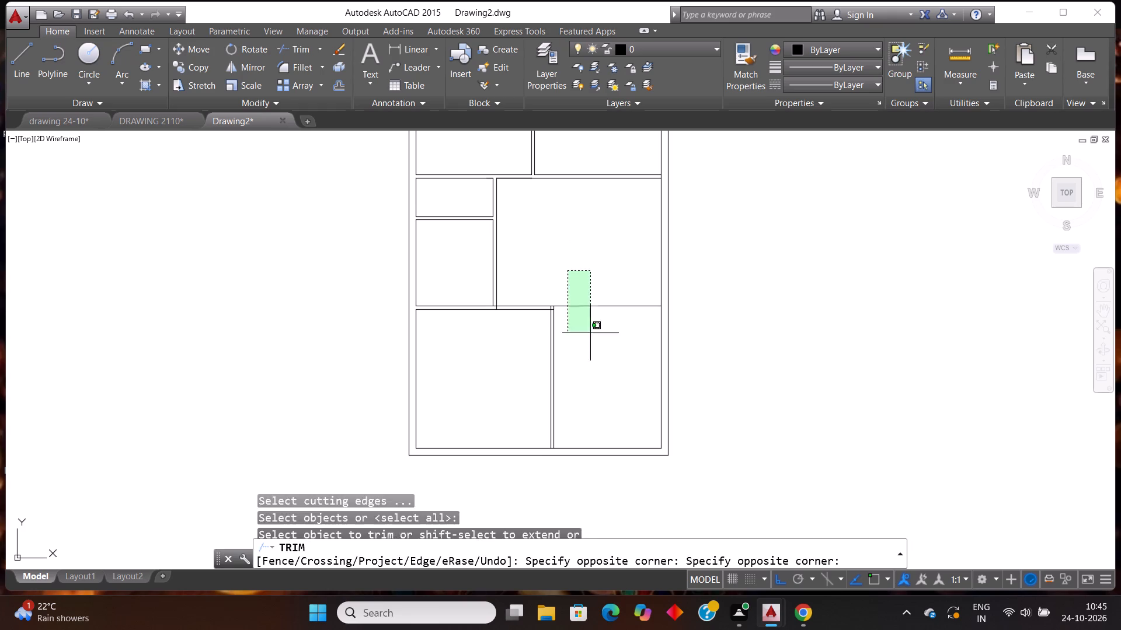
pyautogui.click(604, 355)
# Trim the overlapping line segments where the middle vertical partition meets the lowest horizontal partition to open the junction.
pyautogui.scroll(2, 549, 328)
pyautogui.scroll(3, 430, 296)
pyautogui.scroll(2, 385, 225)
pyautogui.moveTo(346, 221); pyautogui.dragTo(337, 221)
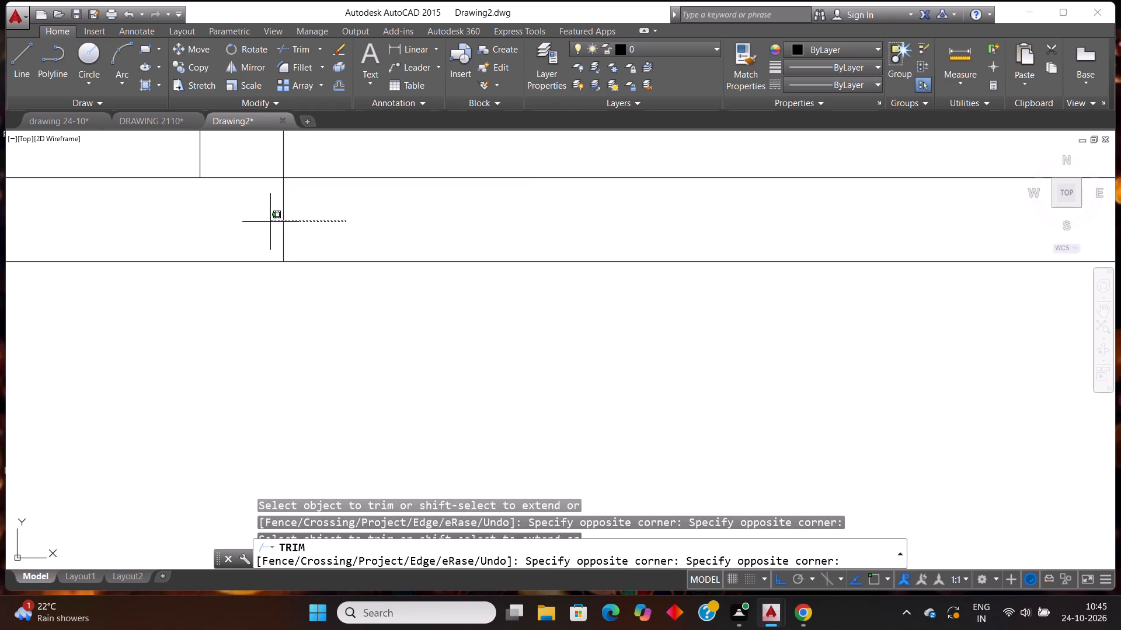
pyautogui.click(194, 220)
pyautogui.click(227, 211)
pyautogui.click(228, 163)
pyautogui.scroll(-5, 263, 251)
# Trim the overlapping stubs inside the corner between the lowest horizontal partition and the lower vertical partition.
pyautogui.scroll(1, 433, 274)
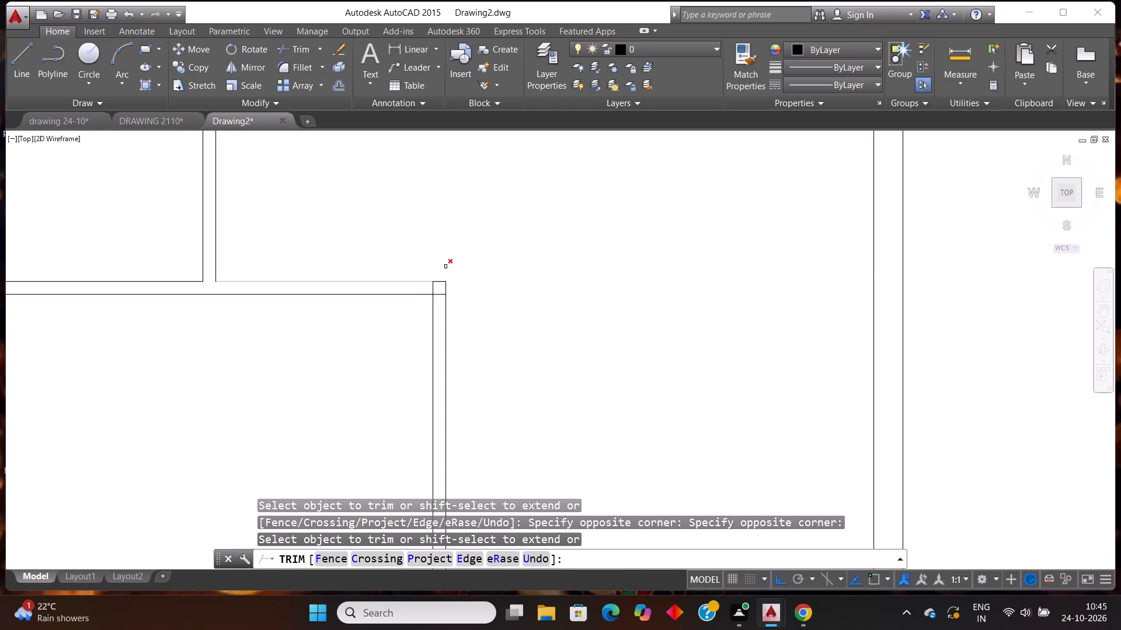
pyautogui.scroll(3, 447, 275)
pyautogui.scroll(-1, 436, 284)
pyautogui.scroll(3, 436, 286)
pyautogui.click(354, 459)
pyautogui.click(354, 405)
pyautogui.click(321, 390)
pyautogui.click(163, 387)
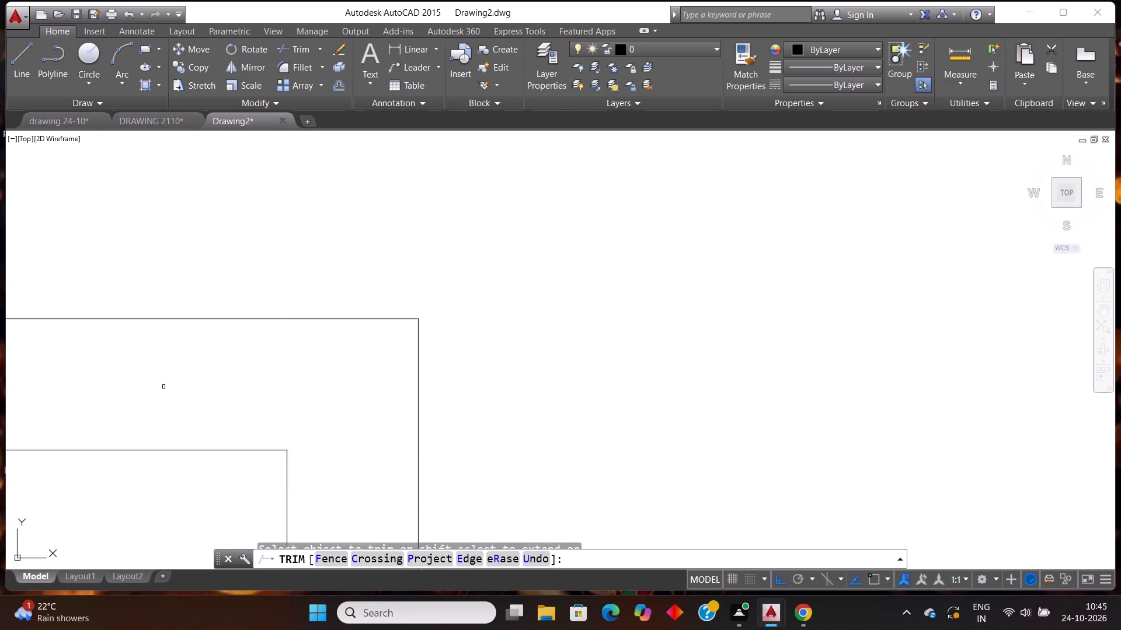
pyautogui.scroll(-7, 357, 342)
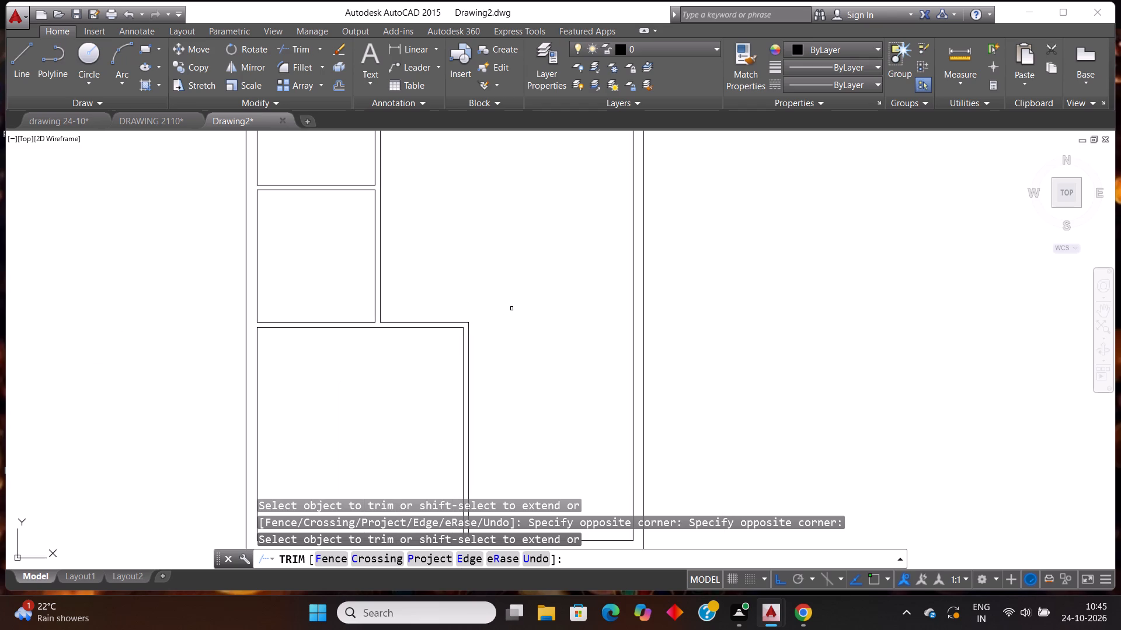
pyautogui.press('Escape')
pyautogui.press('Escape')
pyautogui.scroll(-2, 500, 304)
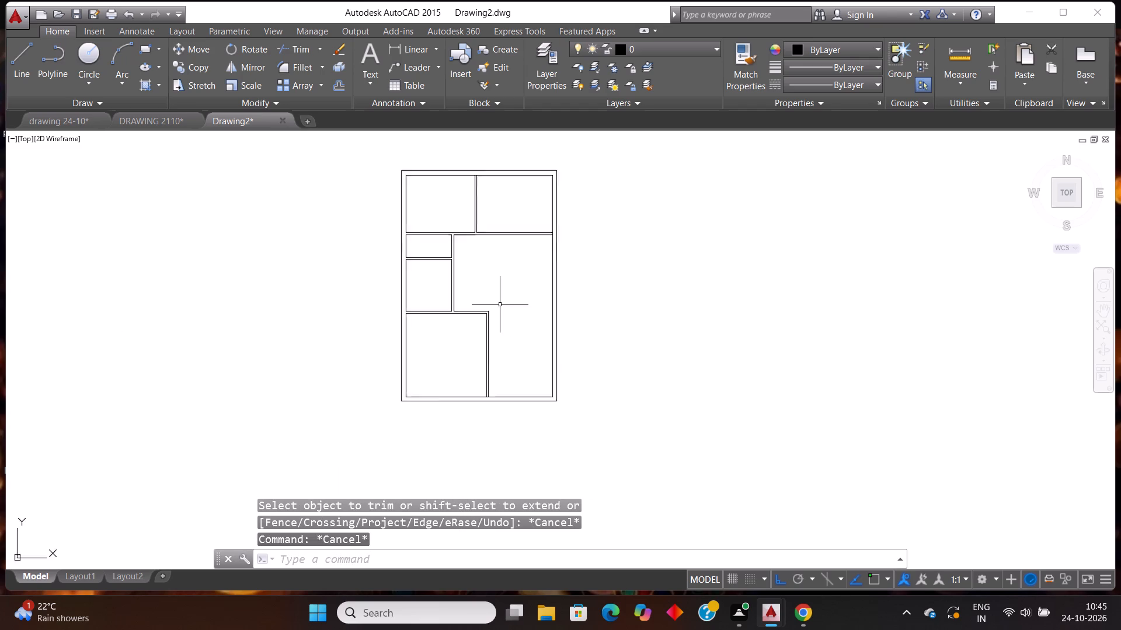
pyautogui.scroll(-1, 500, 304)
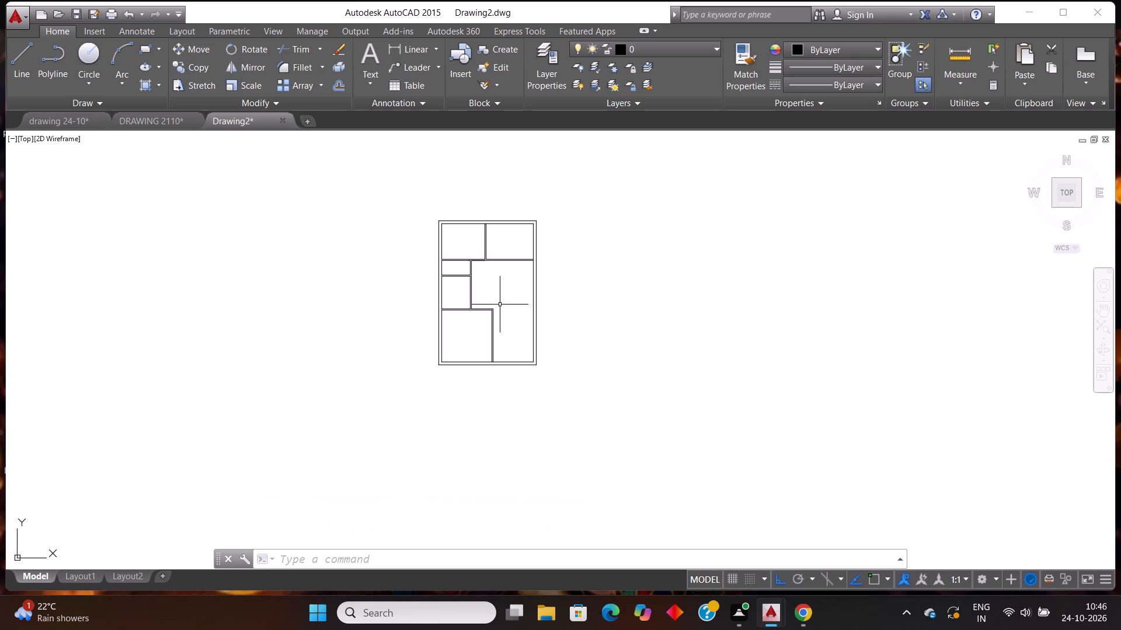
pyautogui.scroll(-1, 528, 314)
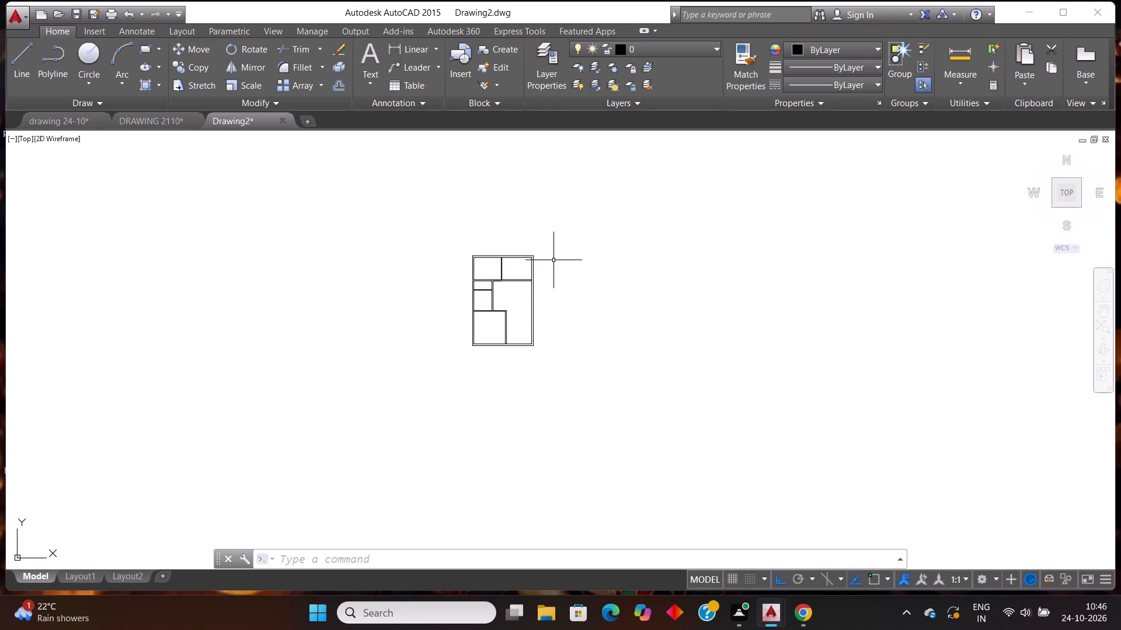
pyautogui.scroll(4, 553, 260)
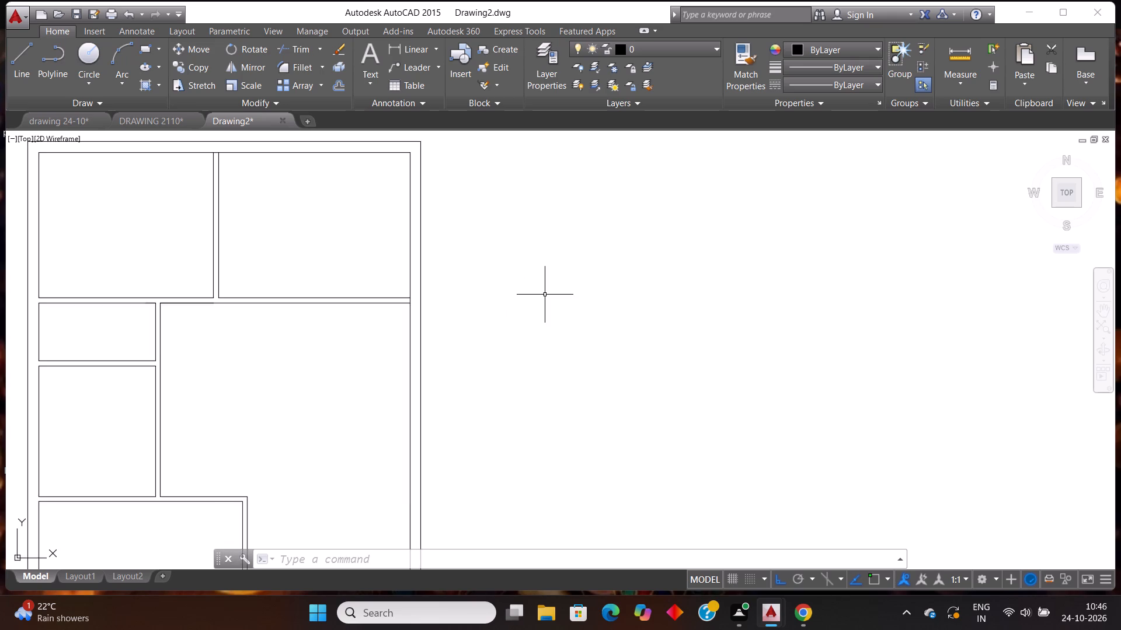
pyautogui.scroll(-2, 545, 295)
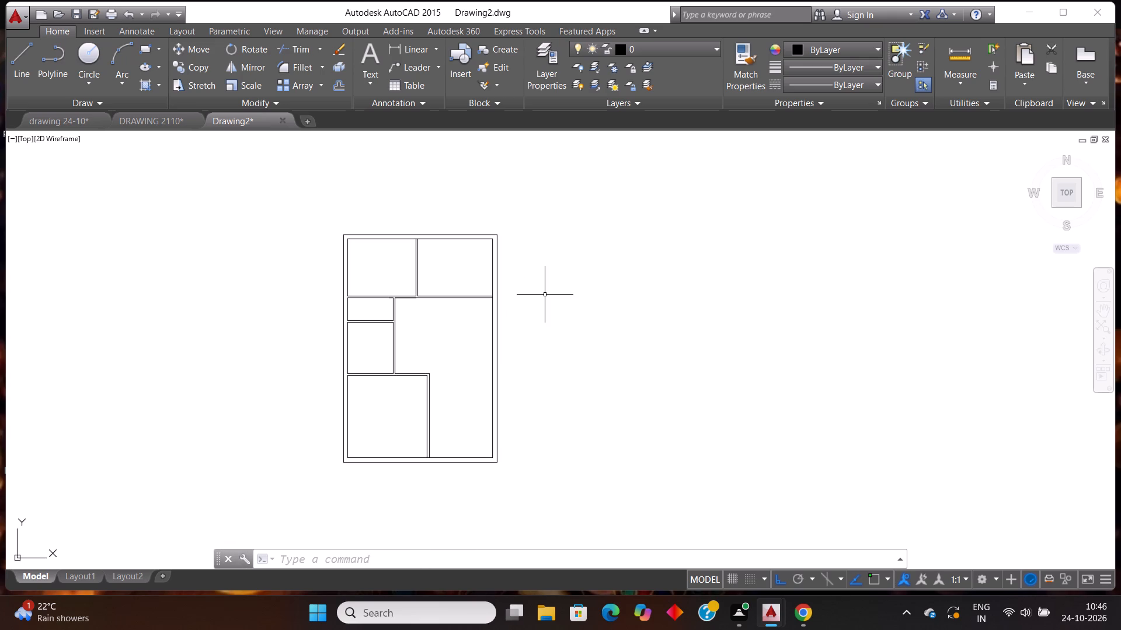
# Offset the lower line of the upper horizontal partition 10' downward in the area beside the right outer wall.
pyautogui.press('Escape')
pyautogui.press('Escape')
pyautogui.write('OFF')
pyautogui.press('Return')
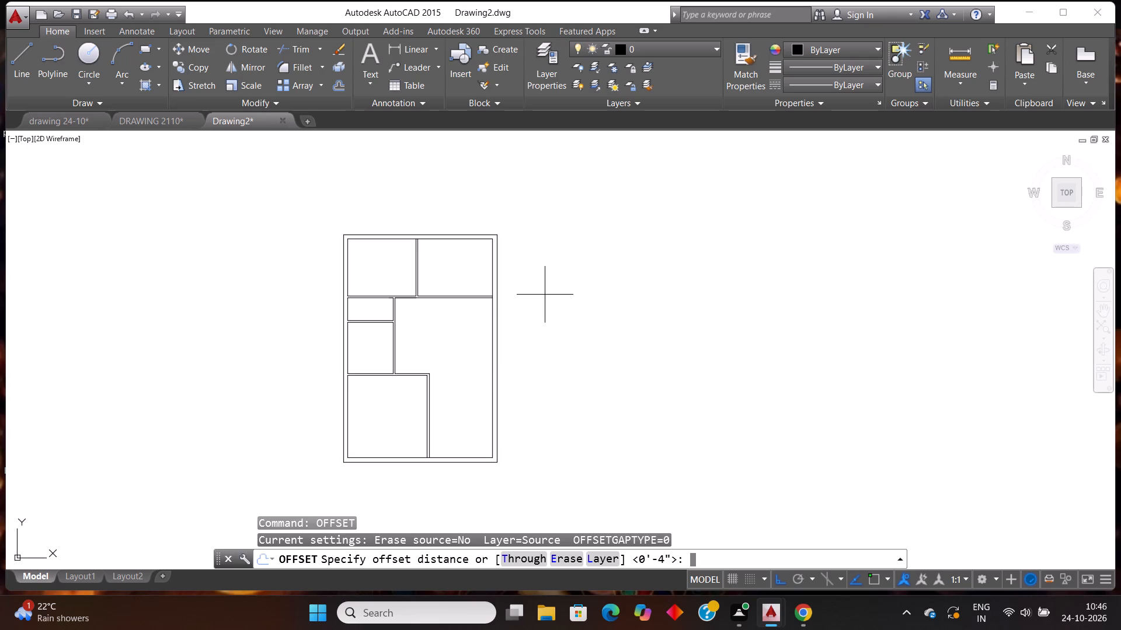
pyautogui.write("10'")
pyautogui.press('Return')
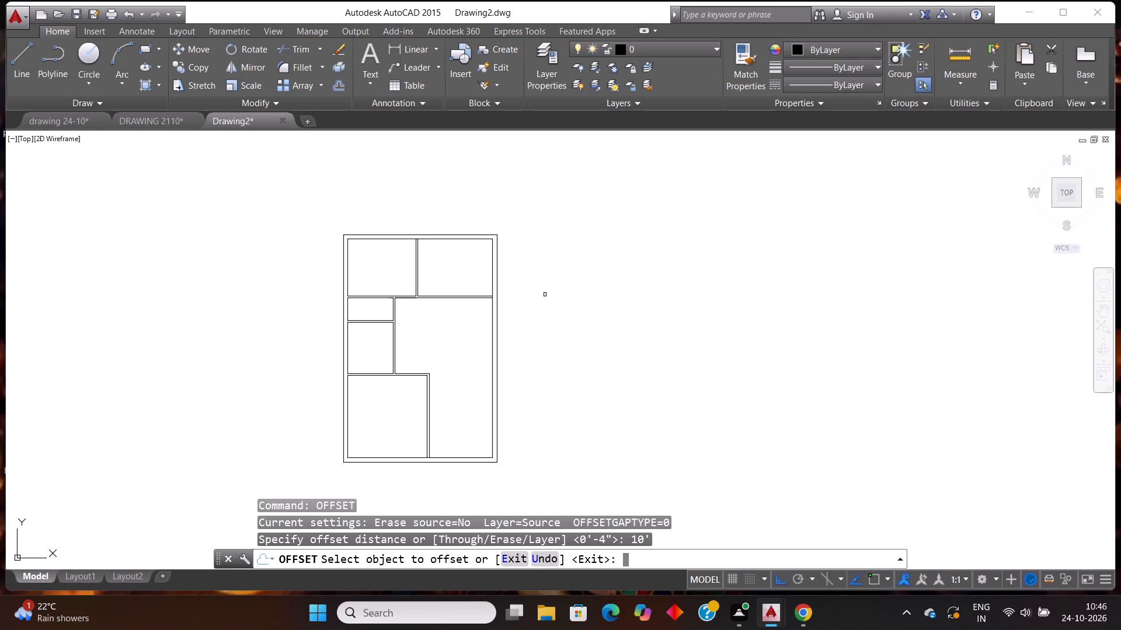
pyautogui.click(454, 299)
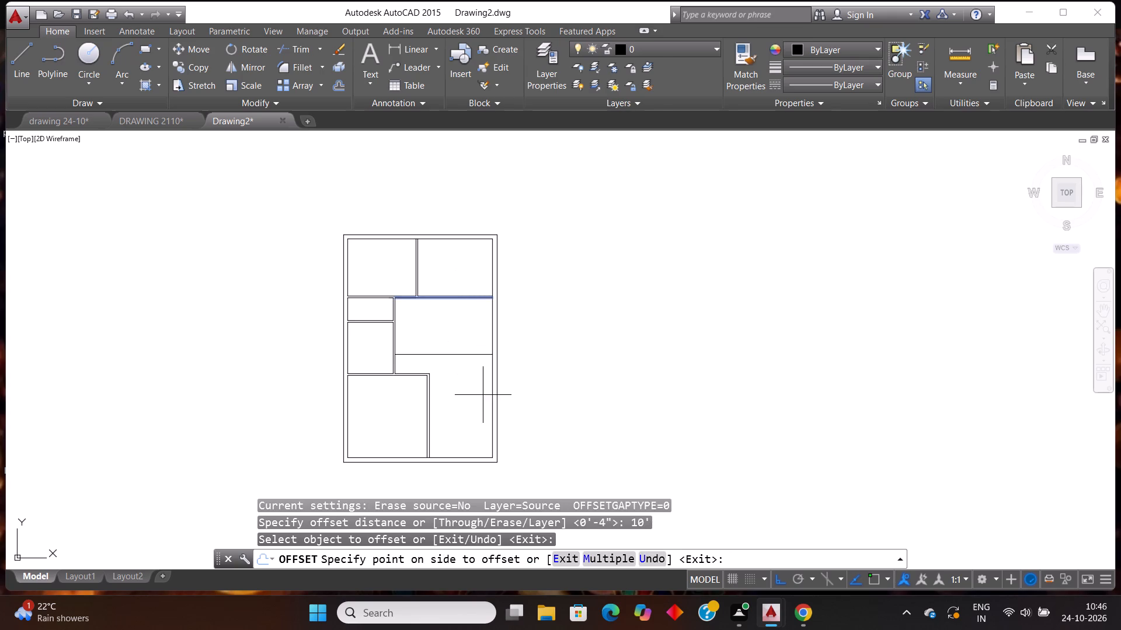
pyautogui.click(483, 395)
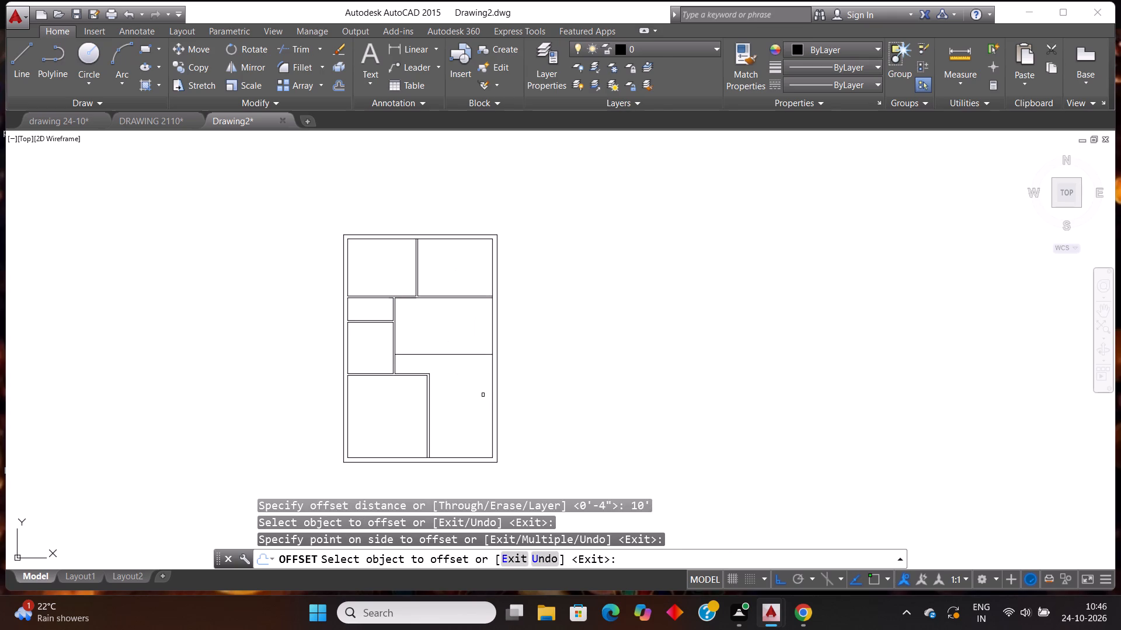
pyautogui.press('Escape')
pyautogui.press('Escape')
# Offset the new horizontal line 4" downward to form a partition wall.
pyautogui.write('OFF')
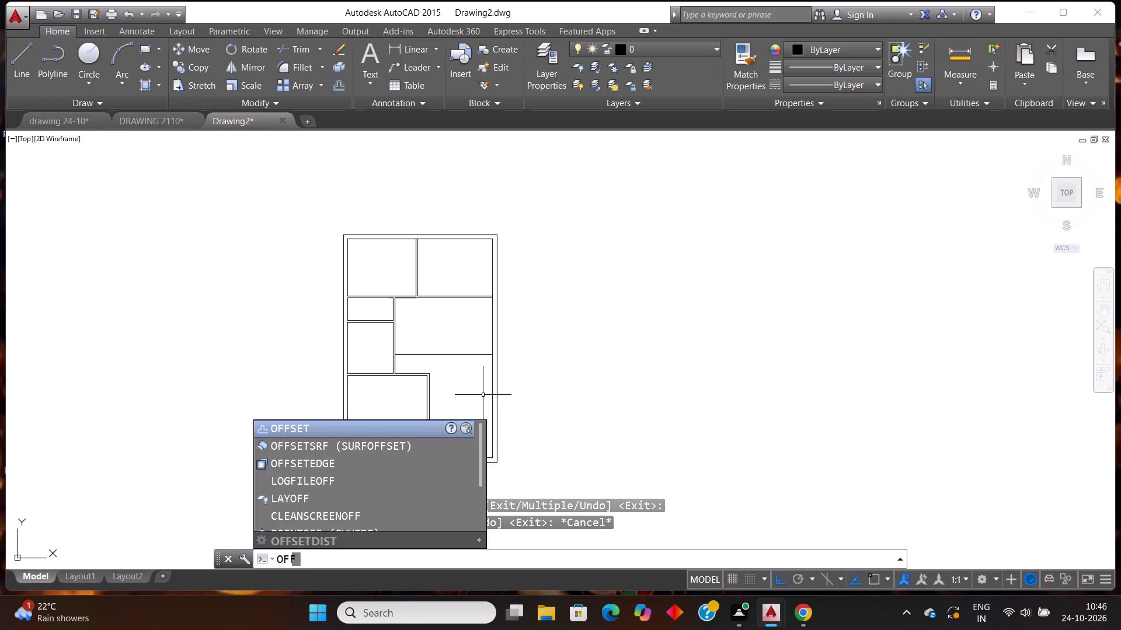
pyautogui.press('Return')
pyautogui.write('4"')
pyautogui.press('Return')
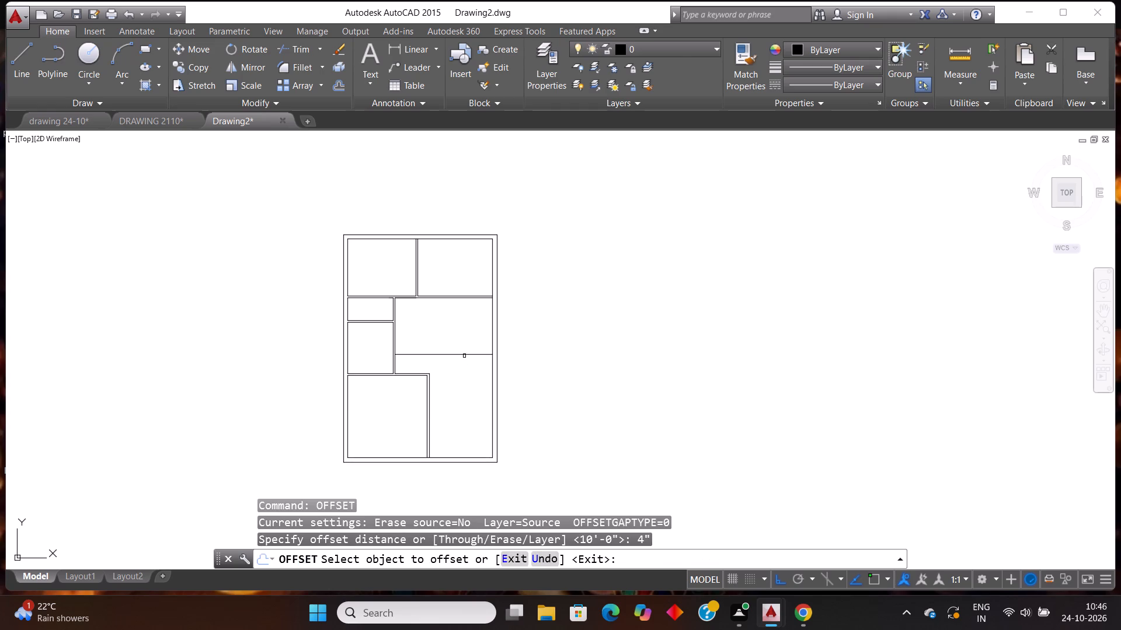
pyautogui.click(464, 356)
pyautogui.click(464, 360)
pyautogui.press('Escape')
pyautogui.press('Escape')
pyautogui.press('Escape')
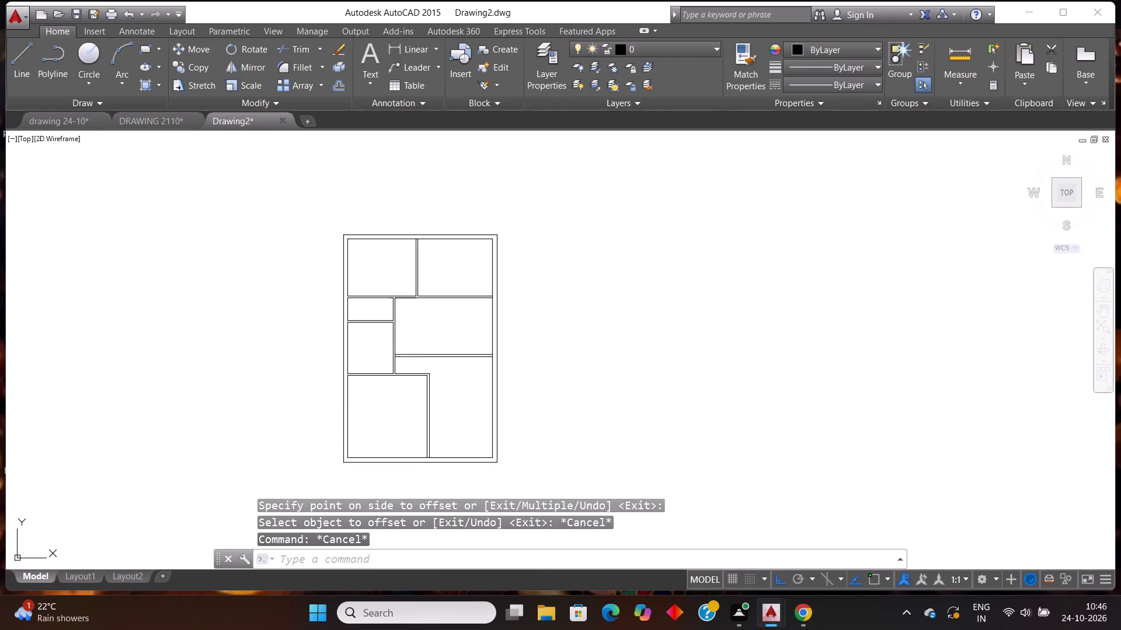
# Trim the right outer wall's inner line between the two lines of the new horizontal partition.
pyautogui.write('TR')
pyautogui.press('Return')
pyautogui.press('Return')
pyautogui.scroll(2, 472, 351)
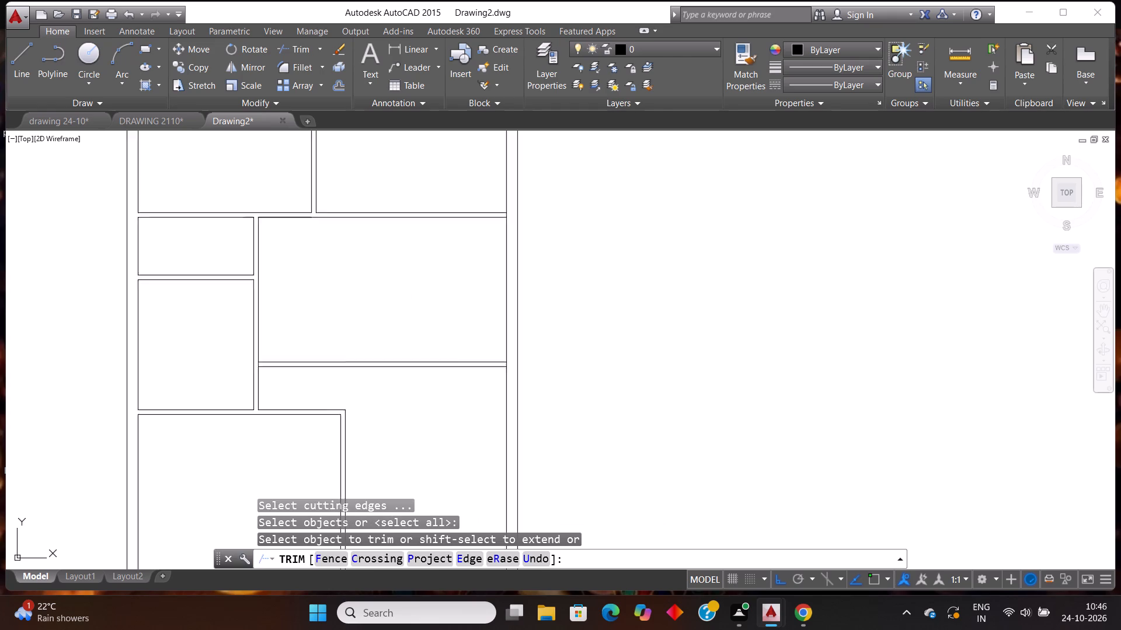
pyautogui.scroll(6, 497, 353)
pyautogui.moveTo(491, 381); pyautogui.dragTo(471, 381)
pyautogui.click(332, 376)
pyautogui.scroll(-5, 431, 354)
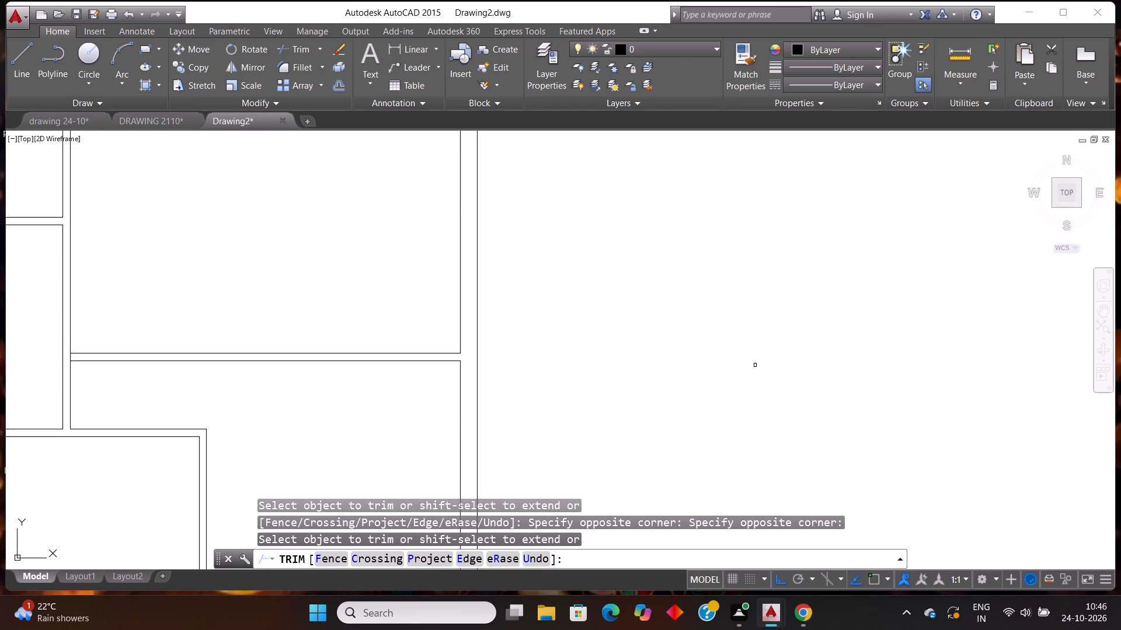
pyautogui.scroll(-2, 755, 365)
pyautogui.press('Escape')
pyautogui.press('Escape')
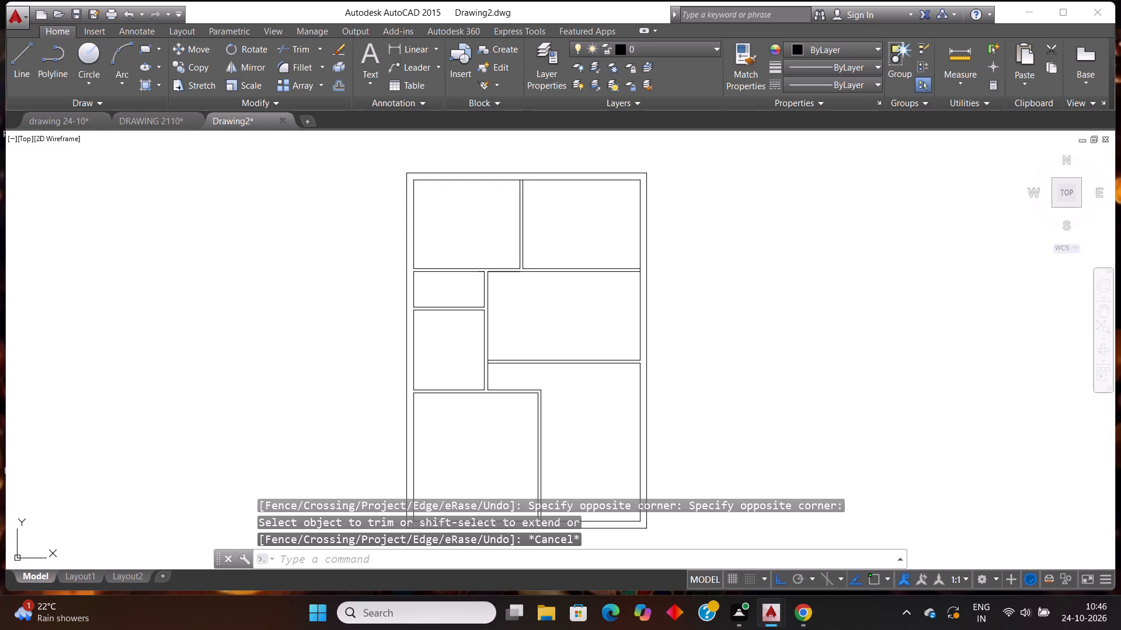
# Offset the inner line of the right outer wall 8' to the left, above the new horizontal partition.
pyautogui.write('OFF')
pyautogui.press('Return')
pyautogui.write("8'")
pyautogui.press('Return')
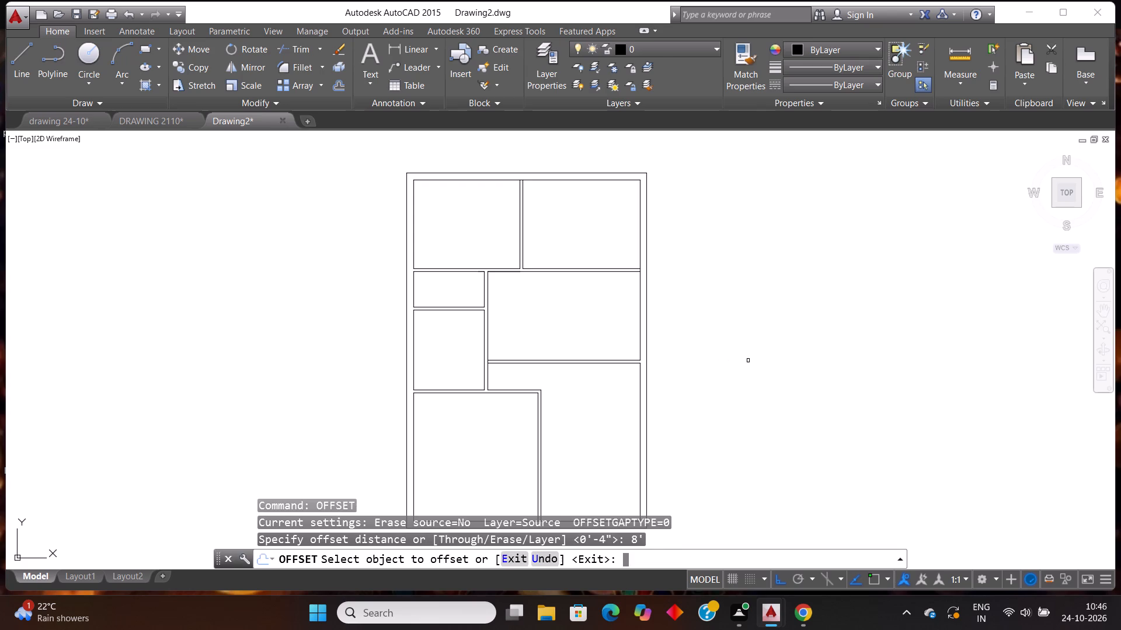
pyautogui.click(640, 313)
pyautogui.click(573, 325)
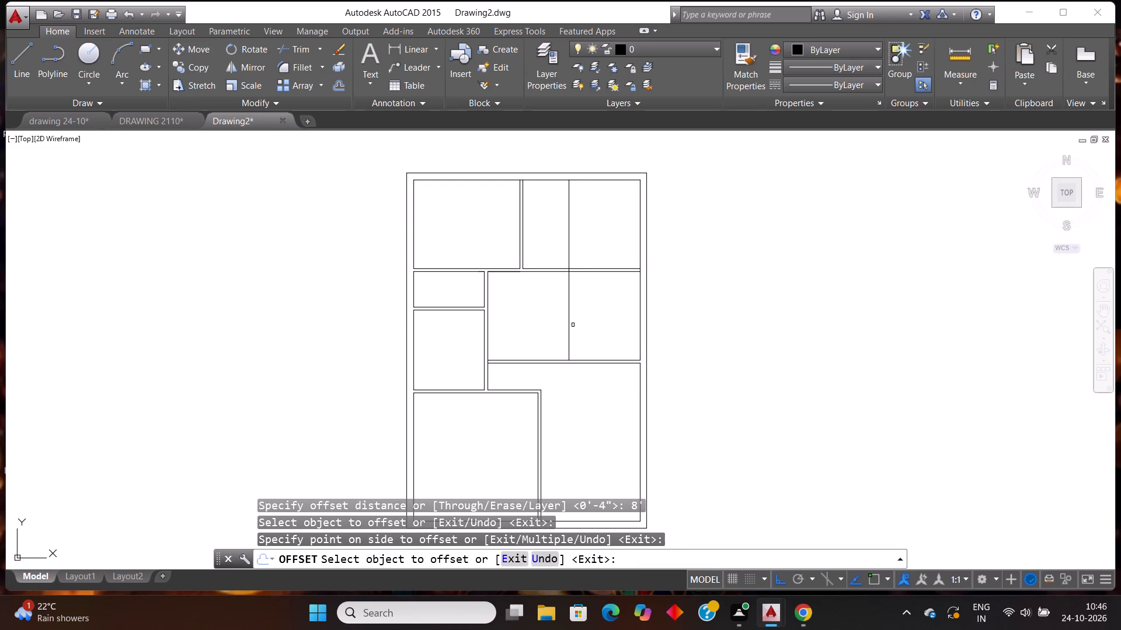
pyautogui.press('Escape')
pyautogui.press('Escape')
# Trim the new vertical line where it crosses the upper-right room and the upper horizontal partition's thickness.
pyautogui.write('TR')
pyautogui.press('Return')
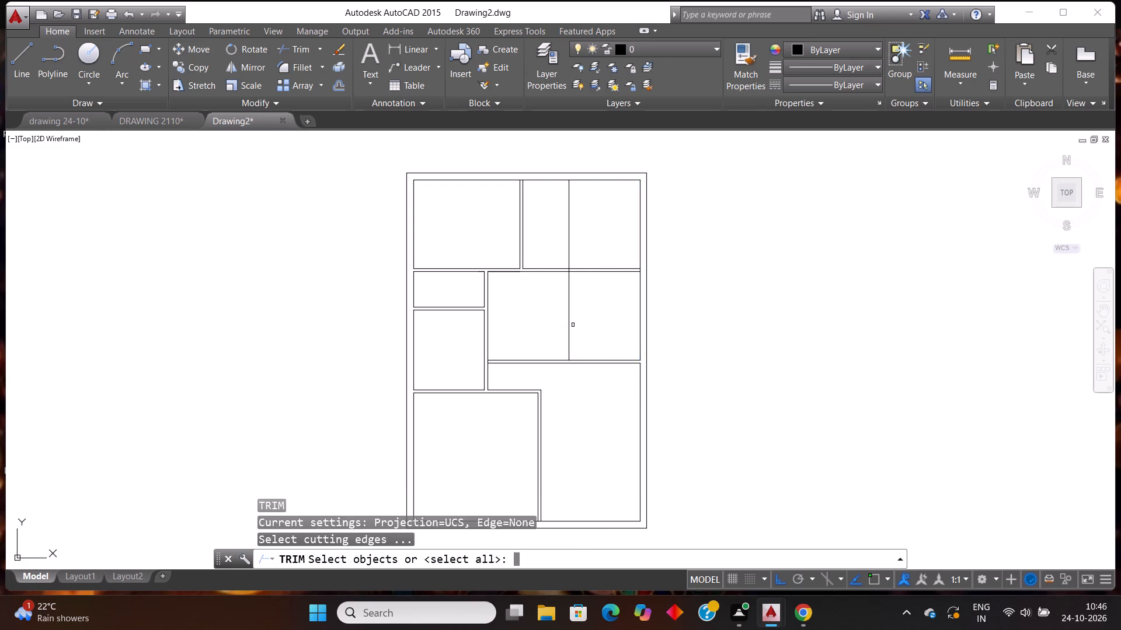
pyautogui.press('Return')
pyautogui.click(583, 226)
pyautogui.click(532, 259)
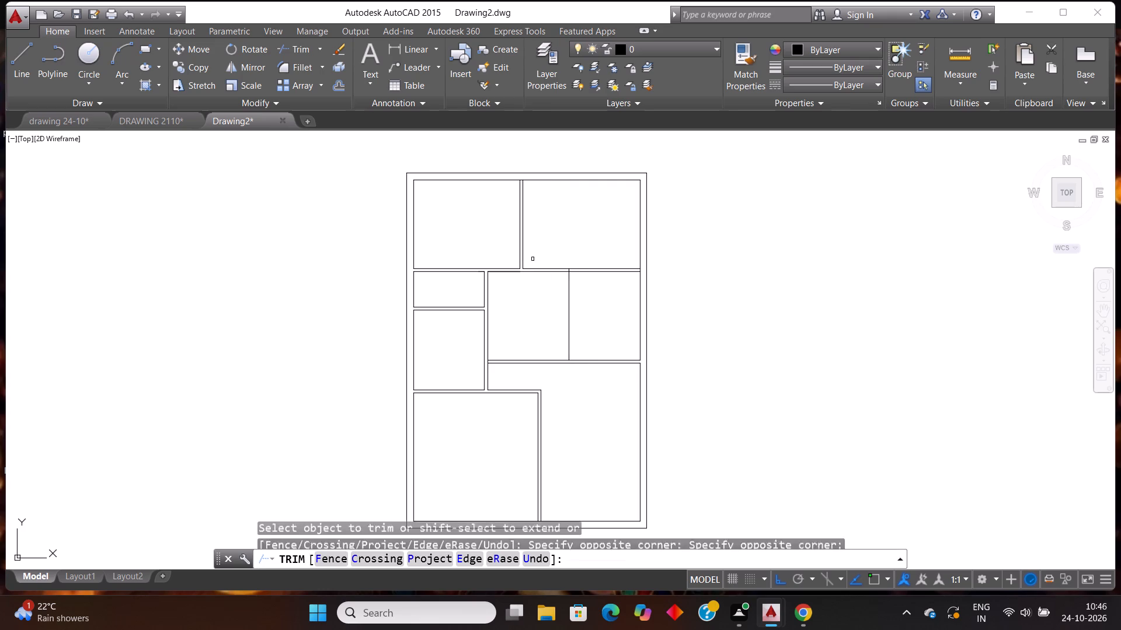
pyautogui.scroll(7, 558, 258)
pyautogui.moveTo(559, 245); pyautogui.dragTo(546, 242)
pyautogui.click(464, 242)
pyautogui.scroll(-4, 605, 256)
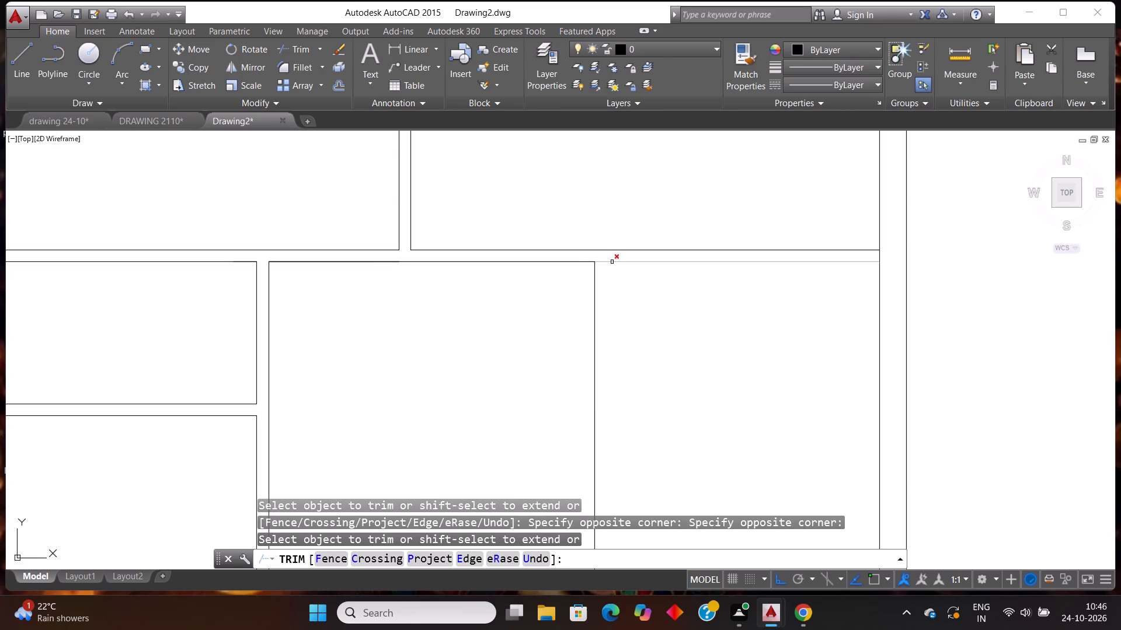
pyautogui.scroll(-1, 611, 264)
pyautogui.scroll(-2, 552, 378)
pyautogui.scroll(2, 480, 494)
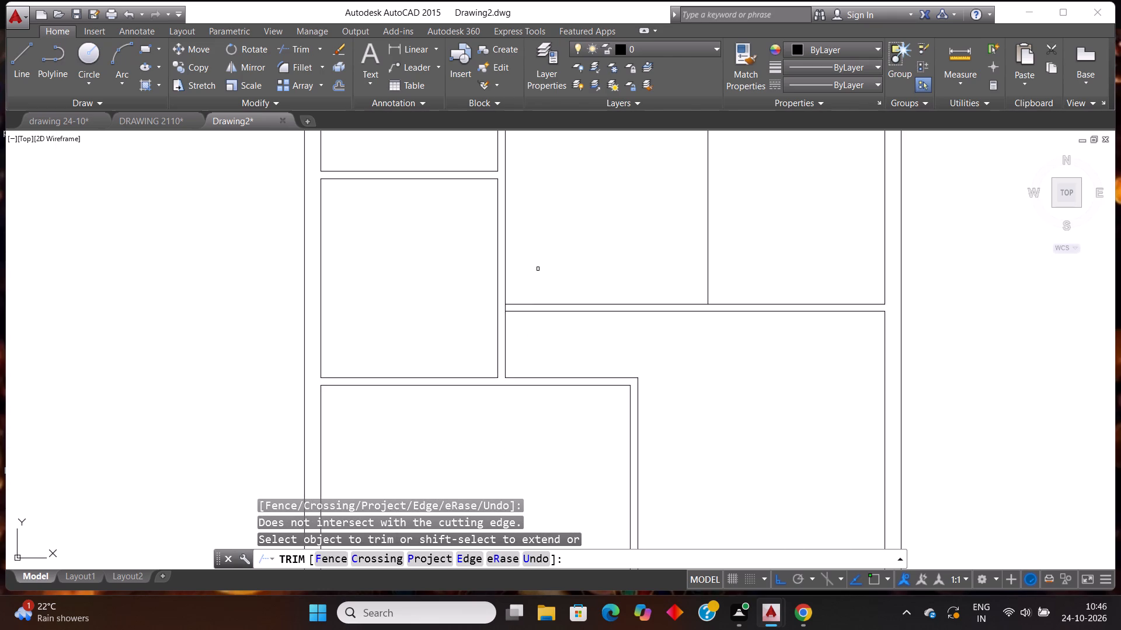
pyautogui.scroll(-2, 504, 339)
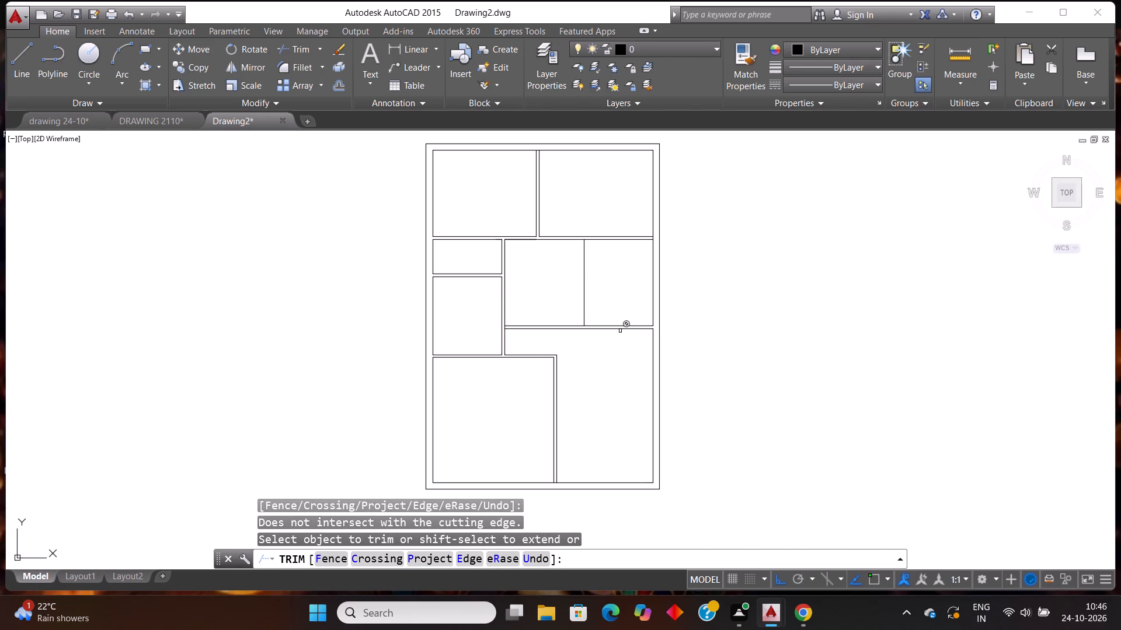
pyautogui.press('Escape')
pyautogui.press('Escape')
# Offset the remaining vertical line 4" to the left to form a partition wall in the middle-right area.
pyautogui.write('OFF')
pyautogui.press('Return')
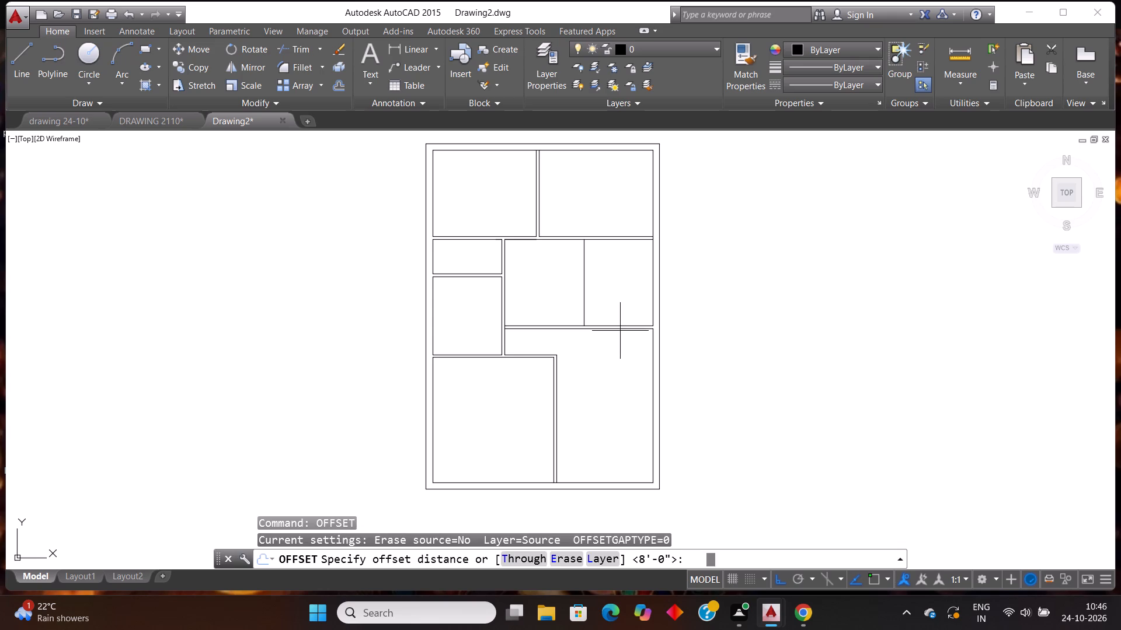
pyautogui.write('4"')
pyautogui.press('Return')
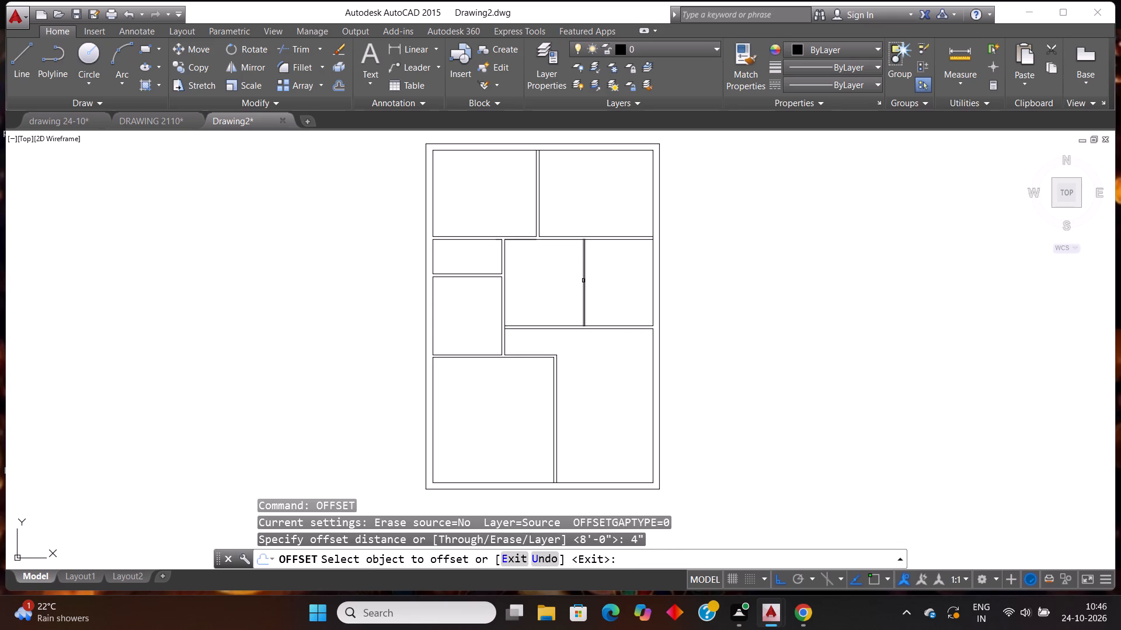
pyautogui.click(584, 279)
pyautogui.click(577, 280)
pyautogui.press('Escape')
pyautogui.press('Escape')
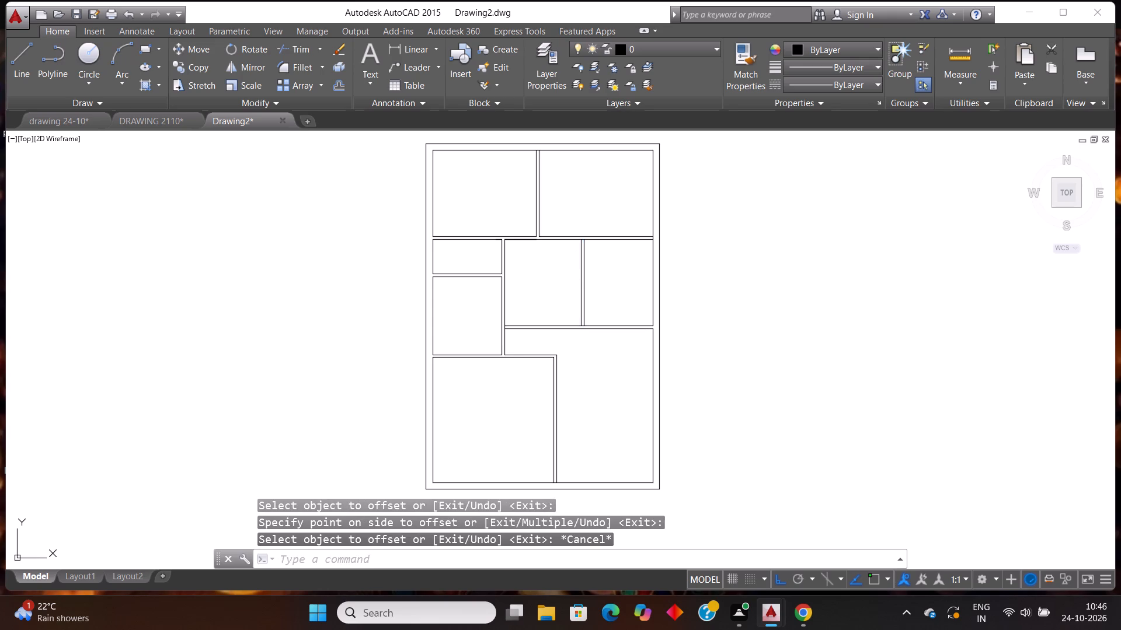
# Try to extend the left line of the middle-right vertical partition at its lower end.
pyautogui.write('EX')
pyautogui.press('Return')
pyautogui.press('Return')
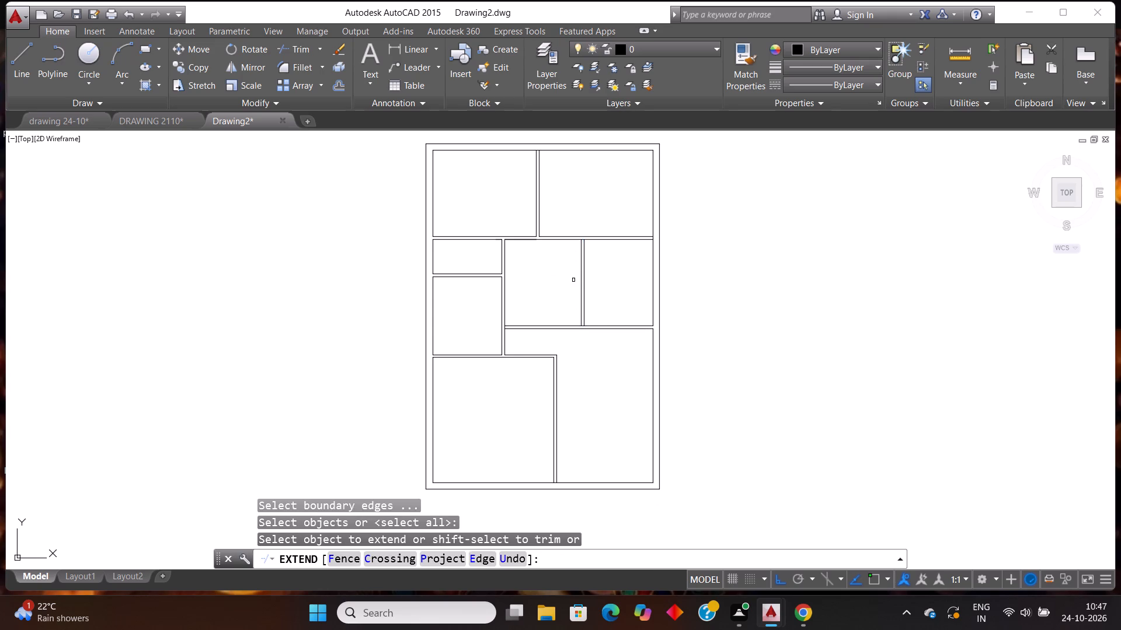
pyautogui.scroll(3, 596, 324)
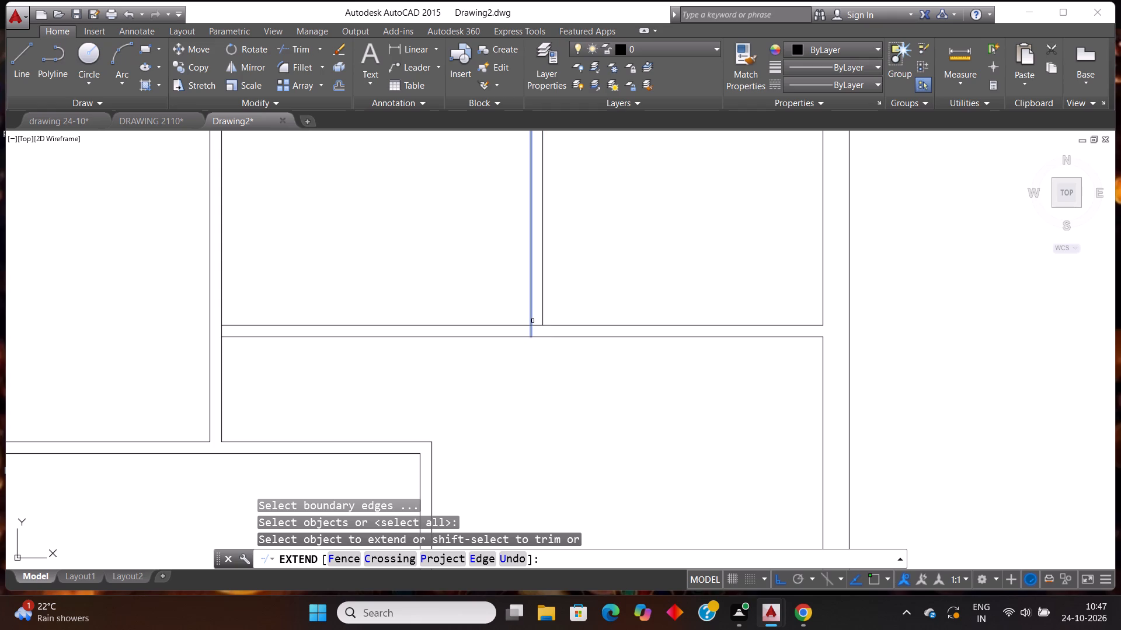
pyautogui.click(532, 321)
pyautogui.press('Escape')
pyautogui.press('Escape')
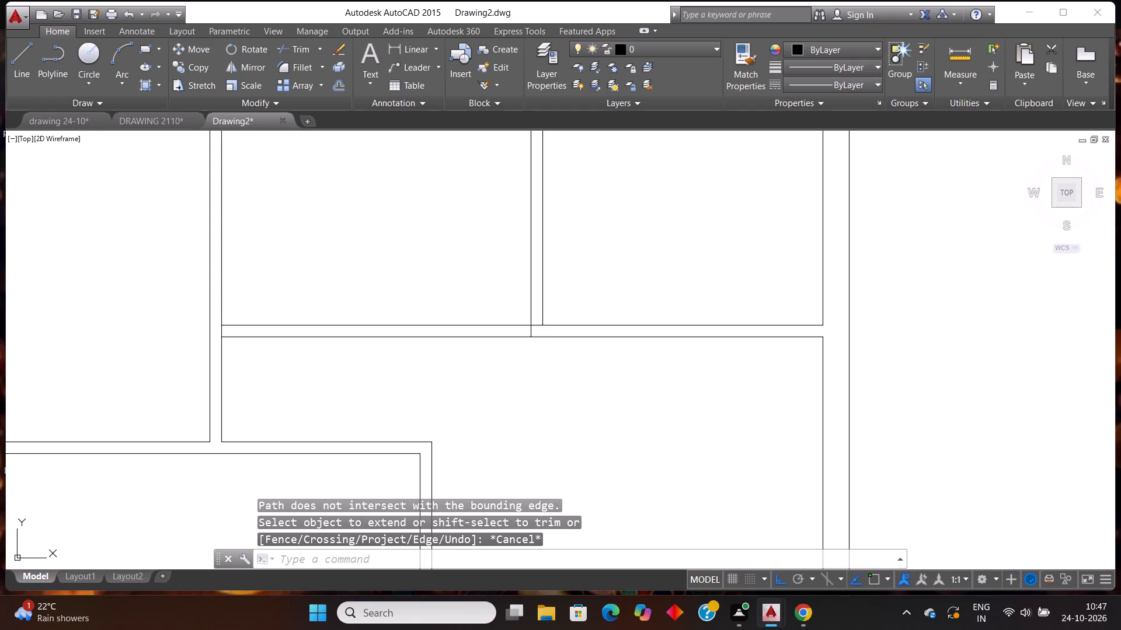
# Trim away both lines of the middle horizontal partition between the left vertical partition and the new middle-right vertical partition.
pyautogui.write('TR')
pyautogui.press('Return')
pyautogui.press('Return')
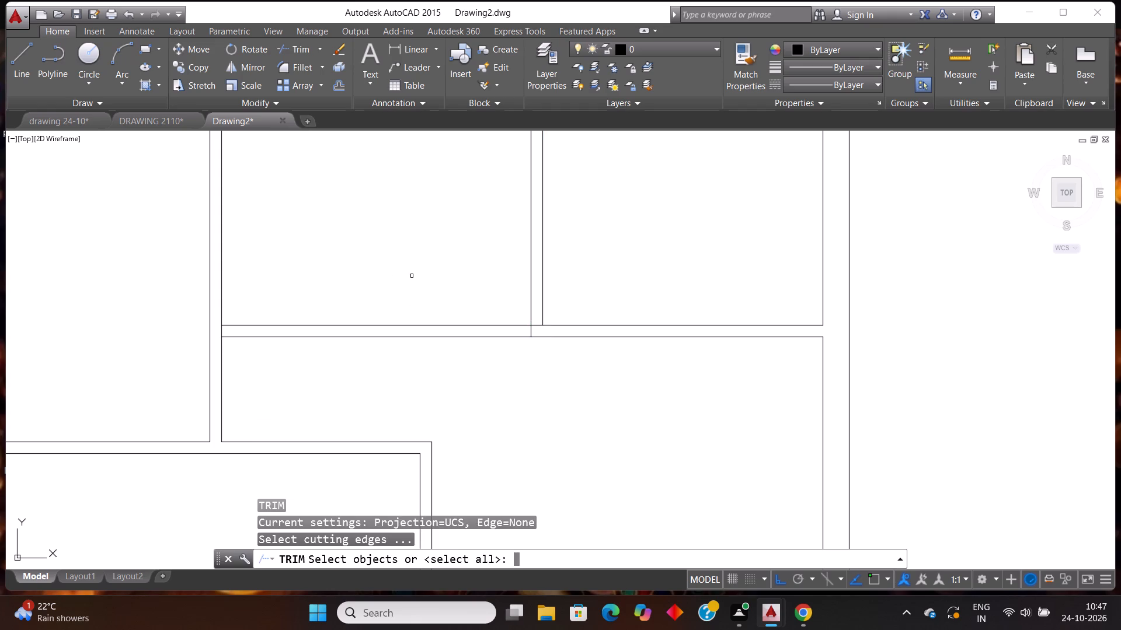
pyautogui.moveTo(462, 346); pyautogui.dragTo(454, 335)
pyautogui.click(392, 279)
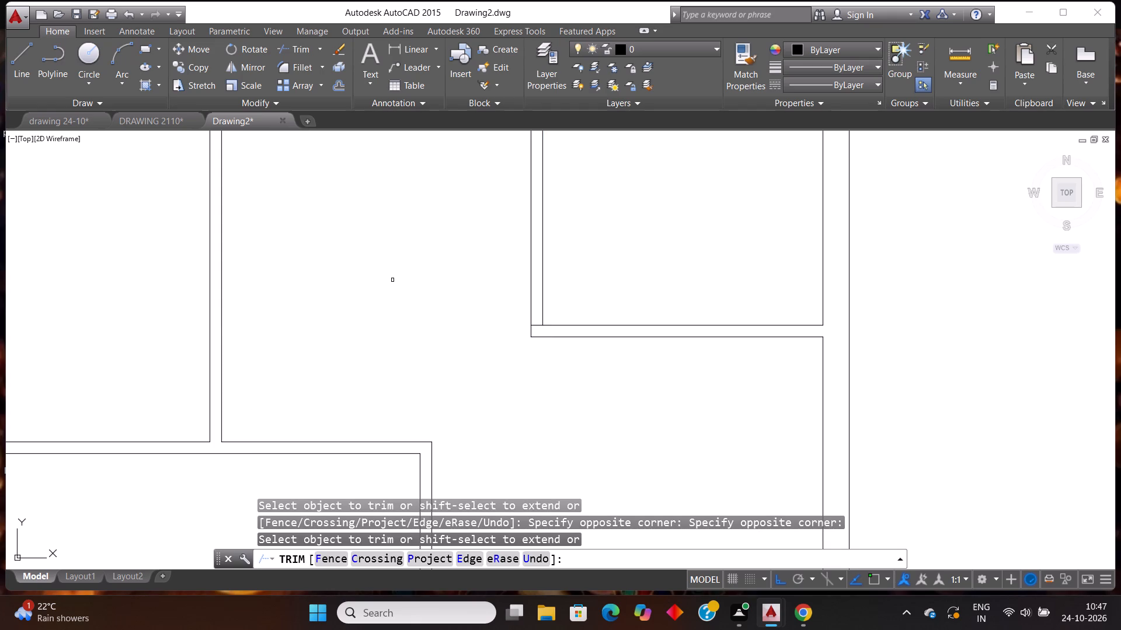
pyautogui.scroll(1, 556, 312)
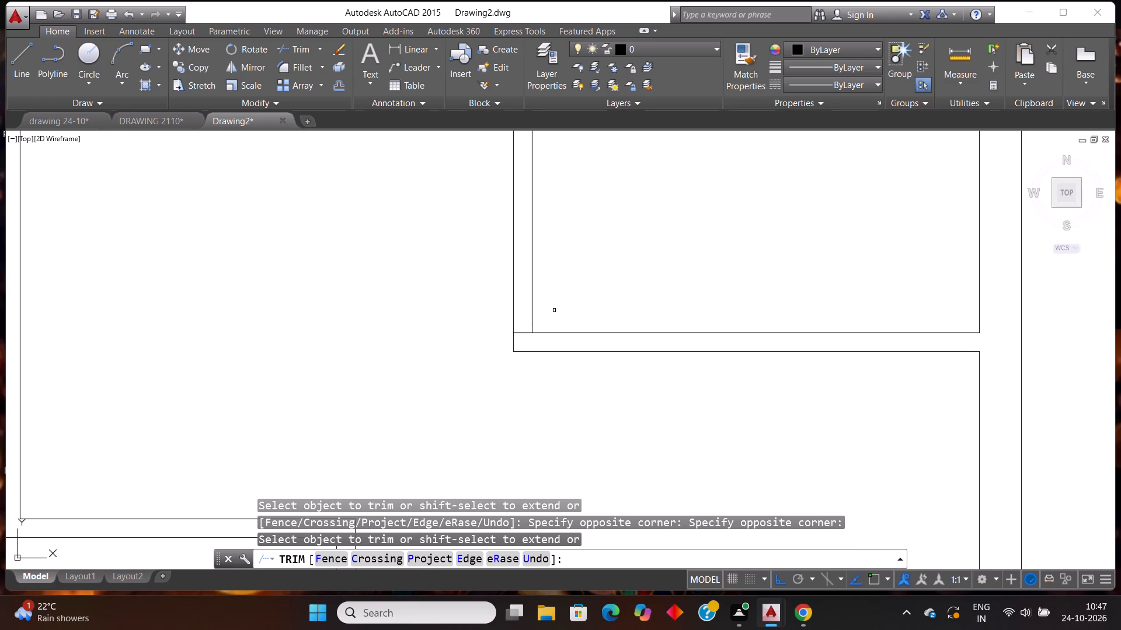
pyautogui.press('Escape')
pyautogui.press('Escape')
# Trim the upper line of the horizontal partition within the vertical partition's thickness at the middle-right room's lower-left corner.
pyautogui.write('TR')
pyautogui.press('Return')
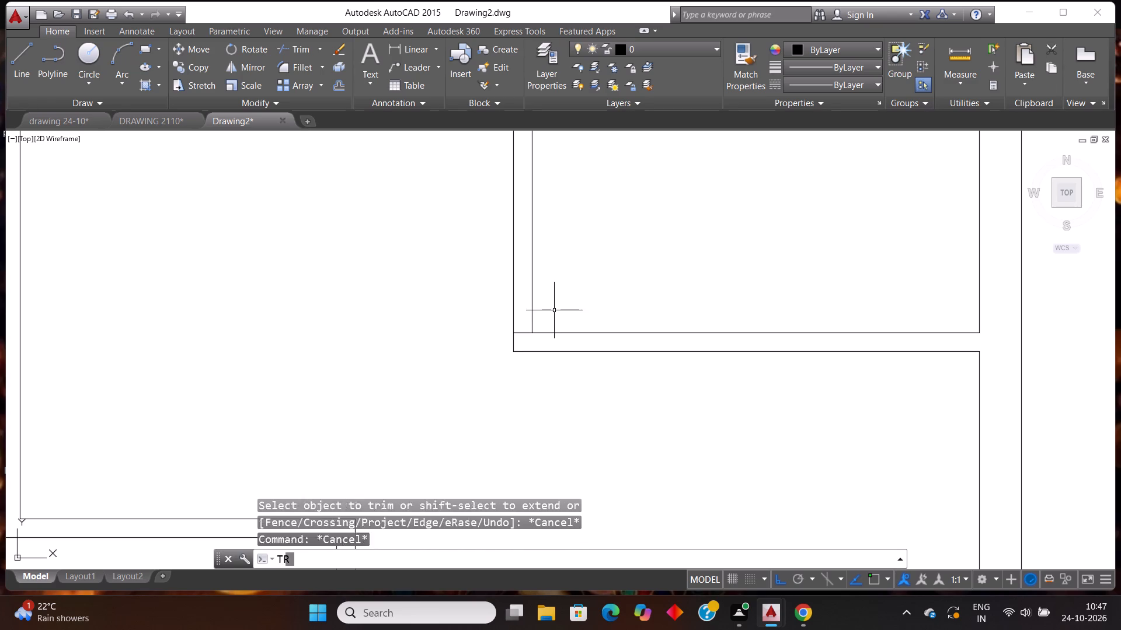
pyautogui.press('Return')
pyautogui.scroll(4, 531, 299)
pyautogui.scroll(-2, 502, 290)
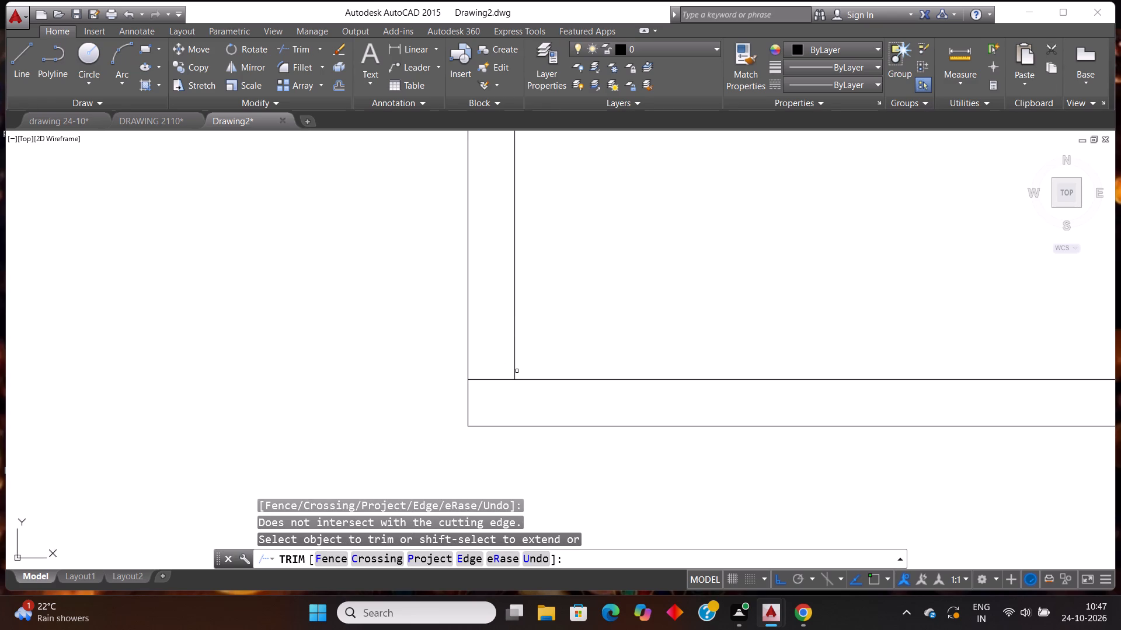
pyautogui.scroll(1, 493, 405)
pyautogui.click(493, 405)
pyautogui.click(489, 340)
# Trim the upper horizontal partition's lower line between the two lines of the middle-right vertical partition to open the junction.
pyautogui.scroll(-8, 489, 338)
pyautogui.scroll(2, 500, 280)
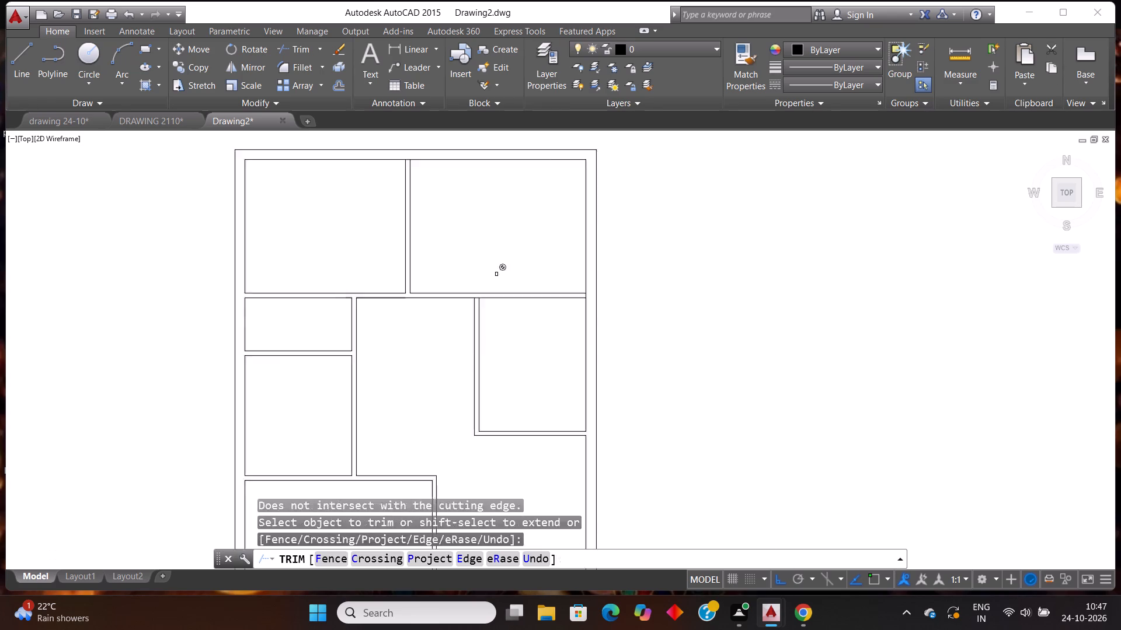
pyautogui.scroll(2, 496, 273)
pyautogui.scroll(6, 468, 313)
pyautogui.moveTo(389, 353); pyautogui.dragTo(389, 347)
pyautogui.click(377, 286)
# Trim the right outer wall's inner line between the two lines of the upper horizontal partition.
pyautogui.scroll(-4, 448, 302)
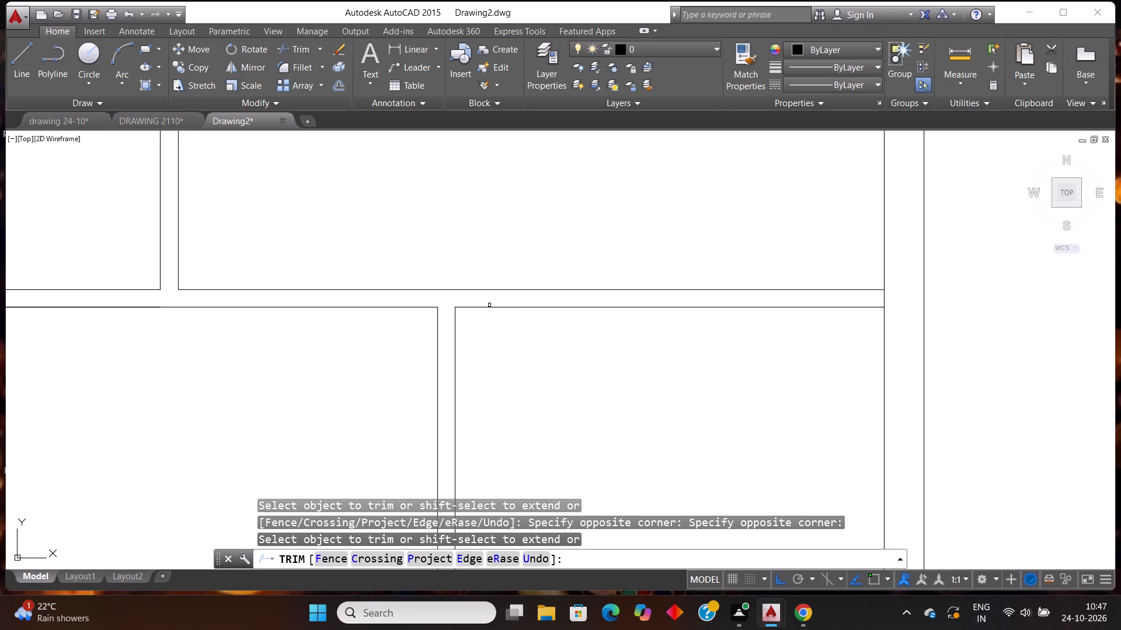
pyautogui.scroll(-3, 595, 305)
pyautogui.scroll(3, 779, 306)
pyautogui.scroll(3, 274, 246)
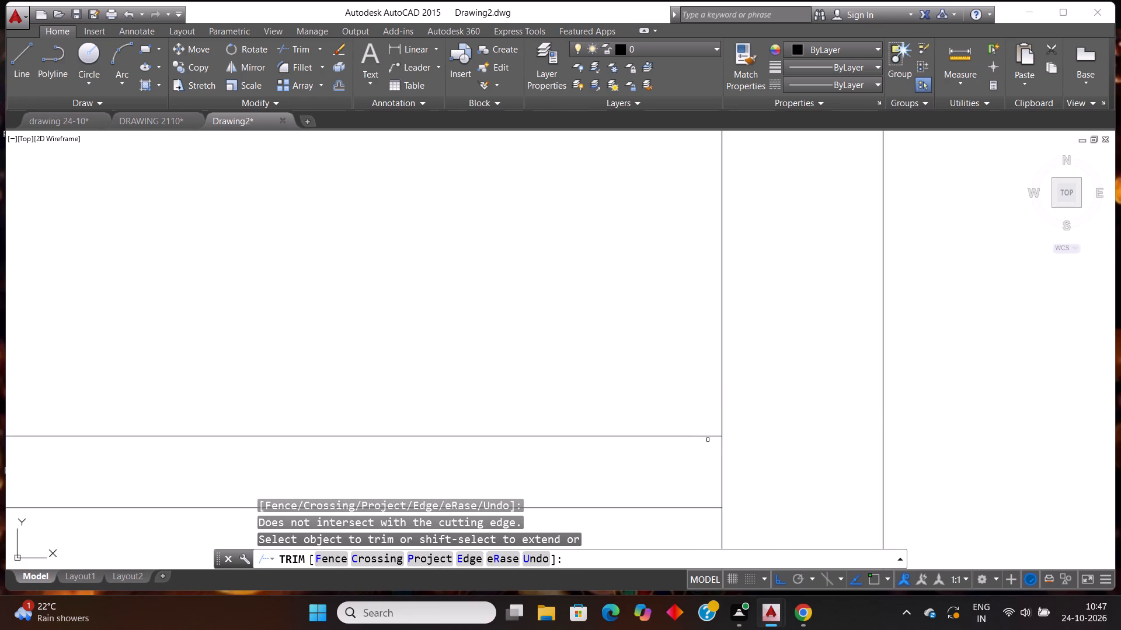
pyautogui.moveTo(775, 470); pyautogui.dragTo(721, 456)
pyautogui.click(664, 450)
pyautogui.scroll(-7, 688, 405)
pyautogui.scroll(2, 681, 438)
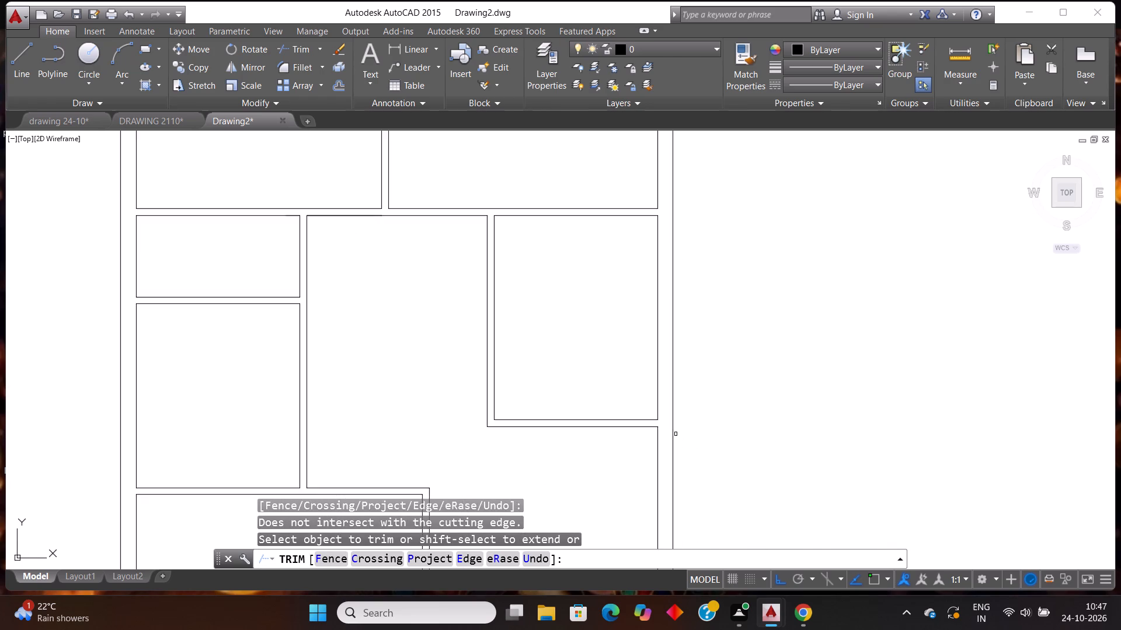
pyautogui.scroll(-1, 676, 433)
pyautogui.scroll(-2, 572, 356)
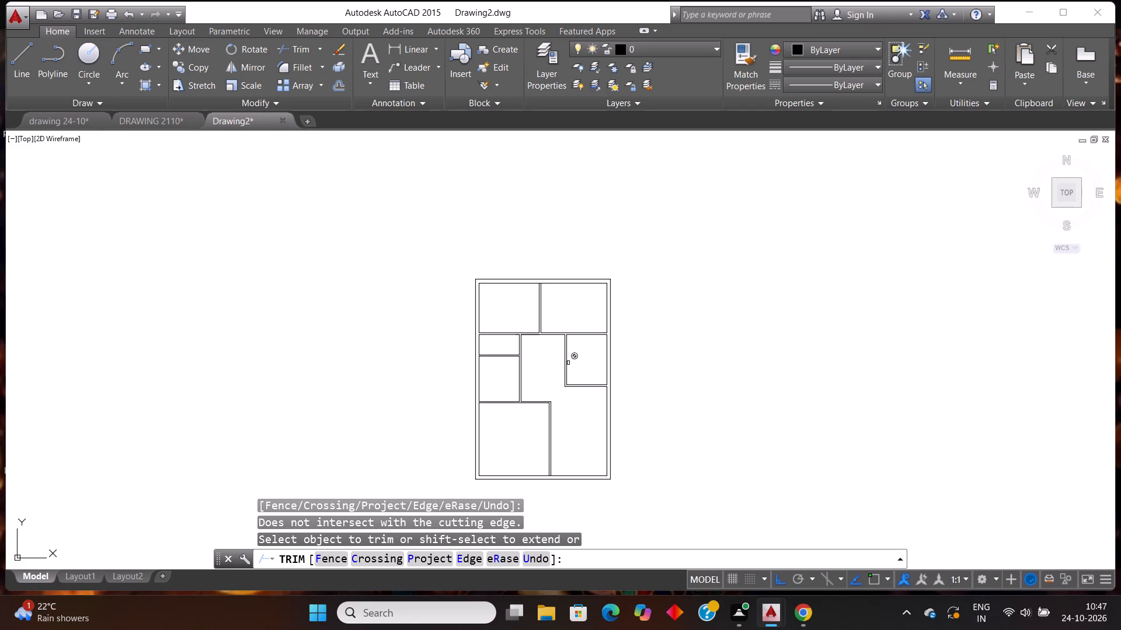
pyautogui.press('Escape')
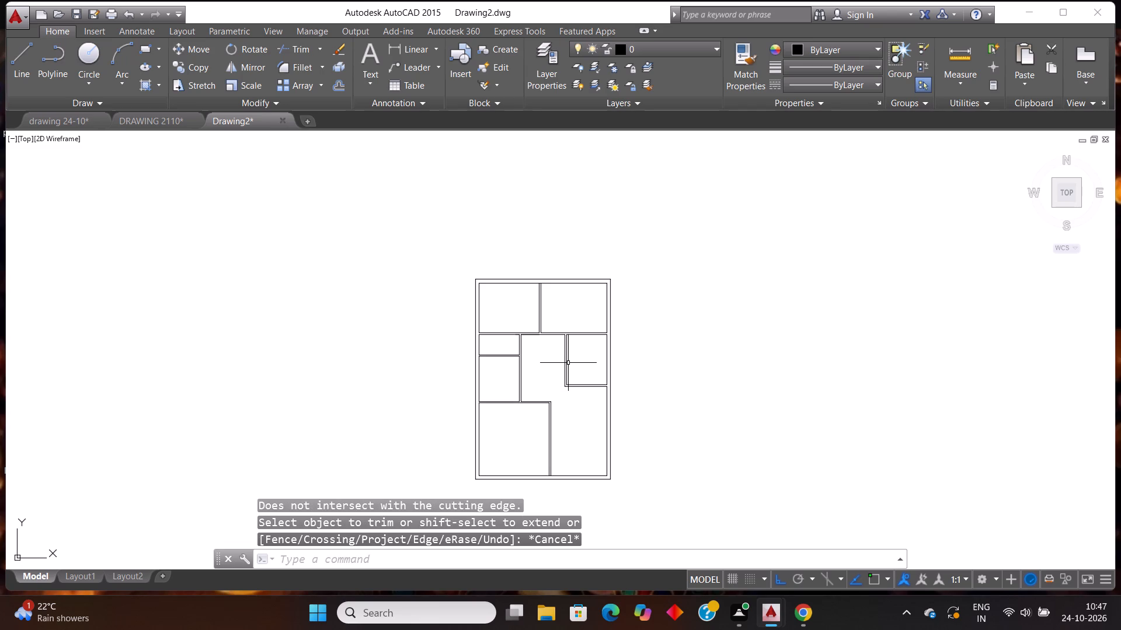
# Offset the lower line of the partition below the middle-right room 4' downward.
pyautogui.write('OFF')
pyautogui.press('Return')
pyautogui.write("4'")
pyautogui.press('Return')
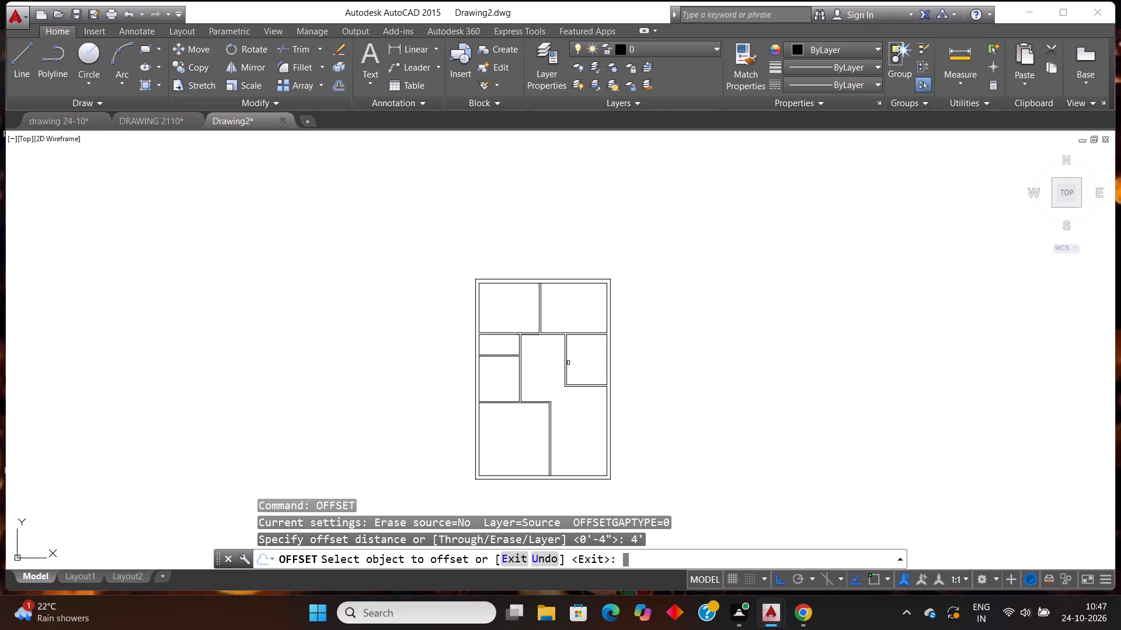
pyautogui.scroll(1, 561, 417)
pyautogui.scroll(3, 601, 355)
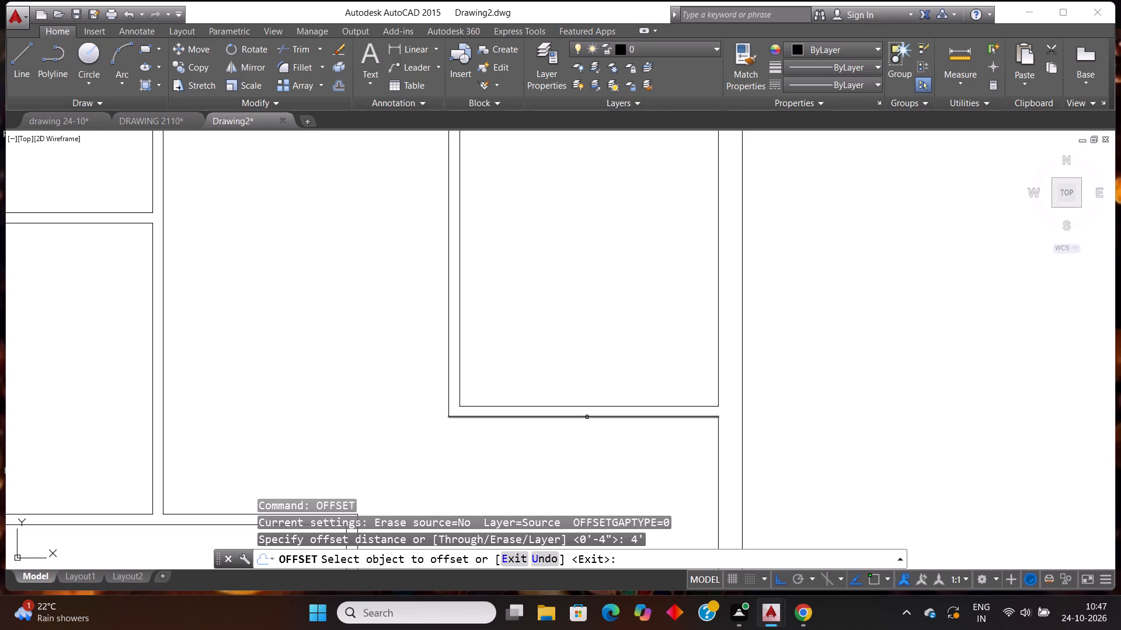
pyautogui.click(586, 417)
pyautogui.scroll(-3, 592, 346)
pyautogui.click(591, 419)
pyautogui.press('Escape')
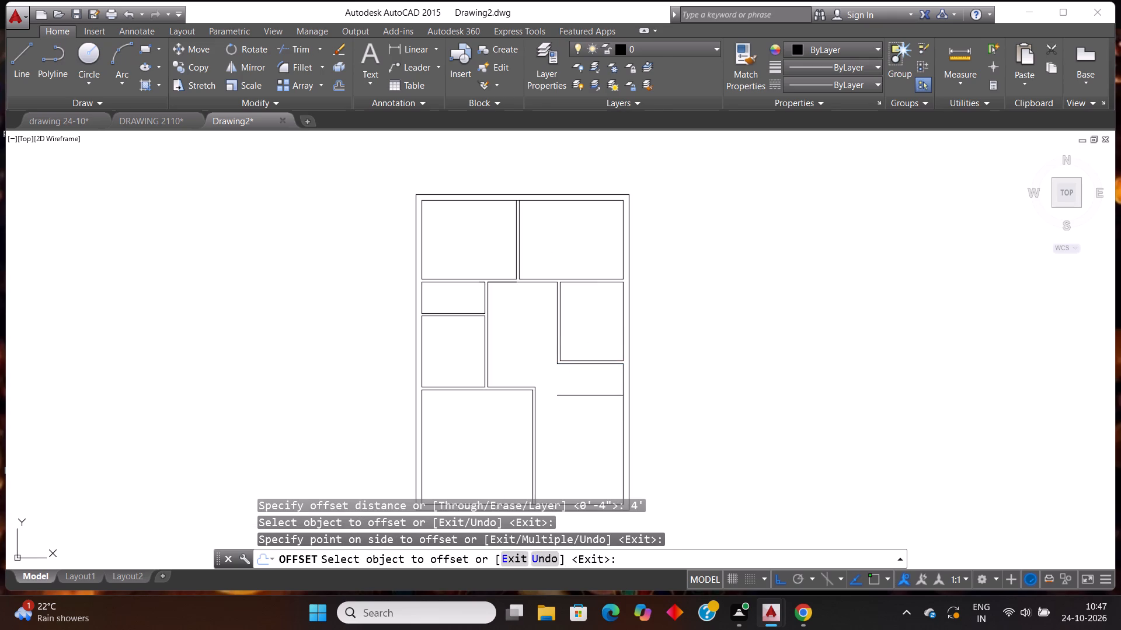
pyautogui.press('Escape')
# Offset the new horizontal line 4" downward to form another partition wall.
pyautogui.write('OFF')
pyautogui.press('Return')
pyautogui.write('4"')
pyautogui.press('Return')
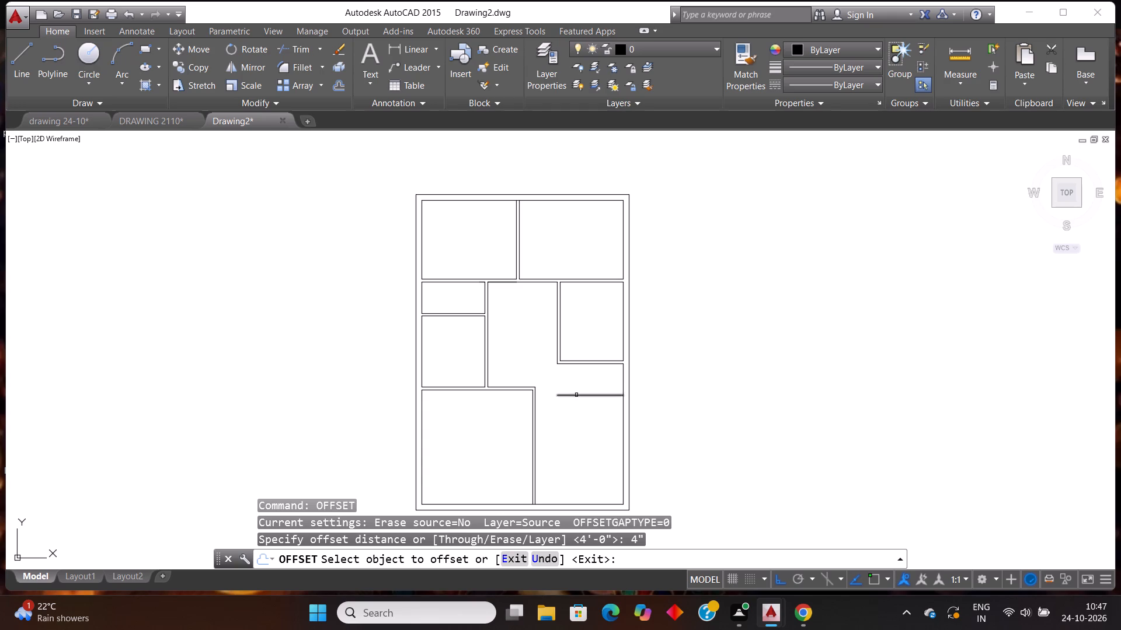
pyautogui.click(576, 395)
pyautogui.click(569, 453)
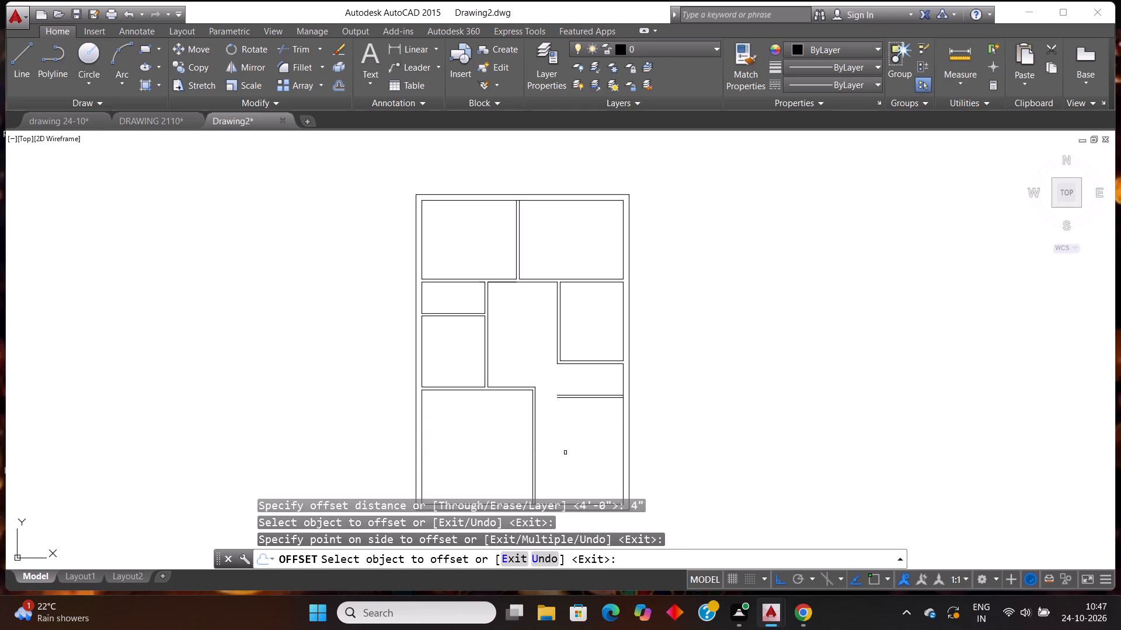
pyautogui.press('Escape')
pyautogui.press('Escape')
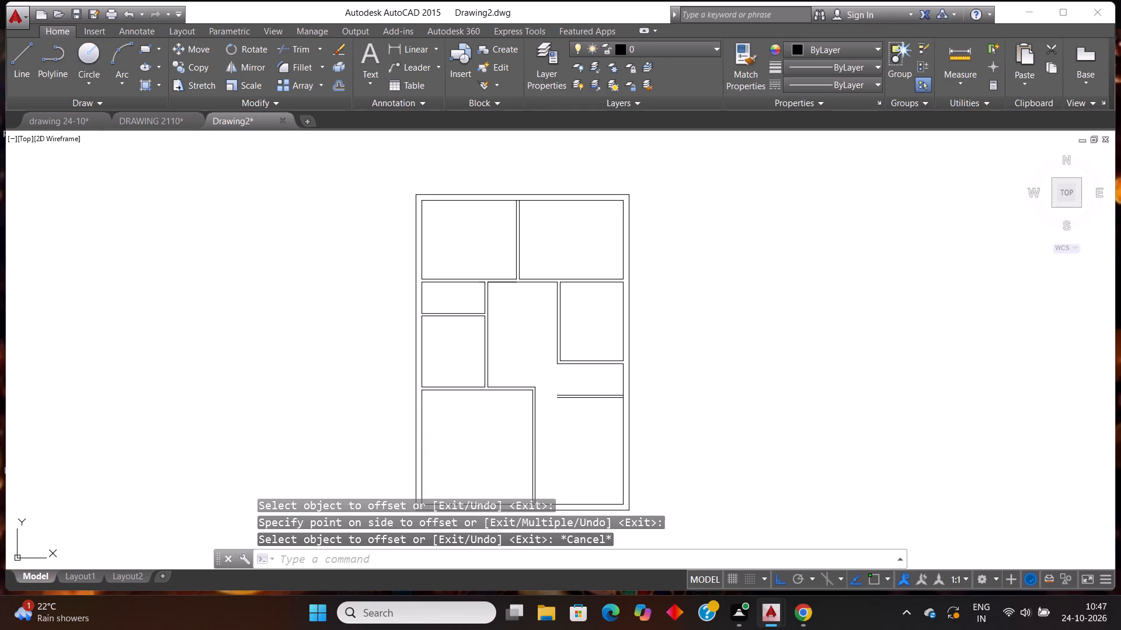
# Extend the vertical partition's left line to the new partition's lower line and its right line to the upper line.
pyautogui.write('EX')
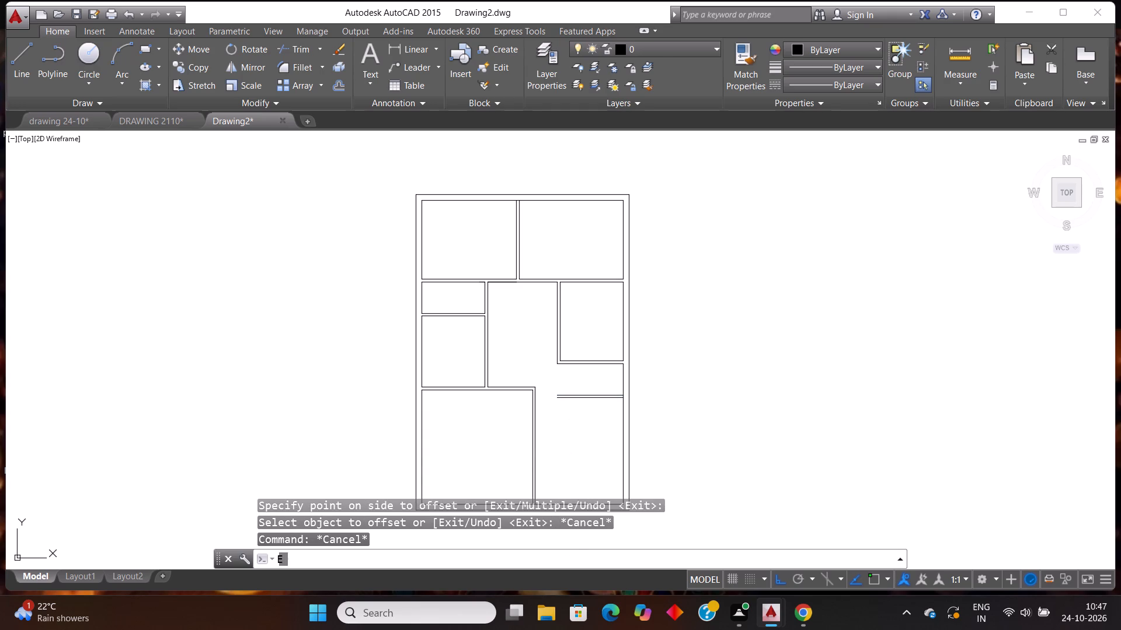
pyautogui.press('Return')
pyautogui.press('Return')
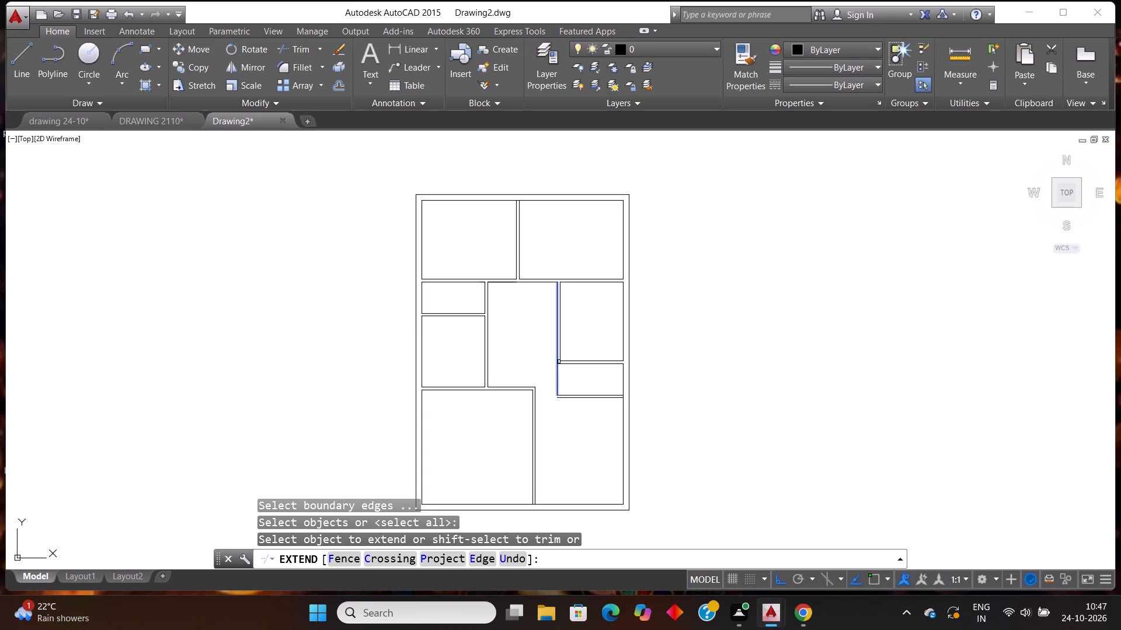
pyautogui.click(557, 359)
pyautogui.click(557, 373)
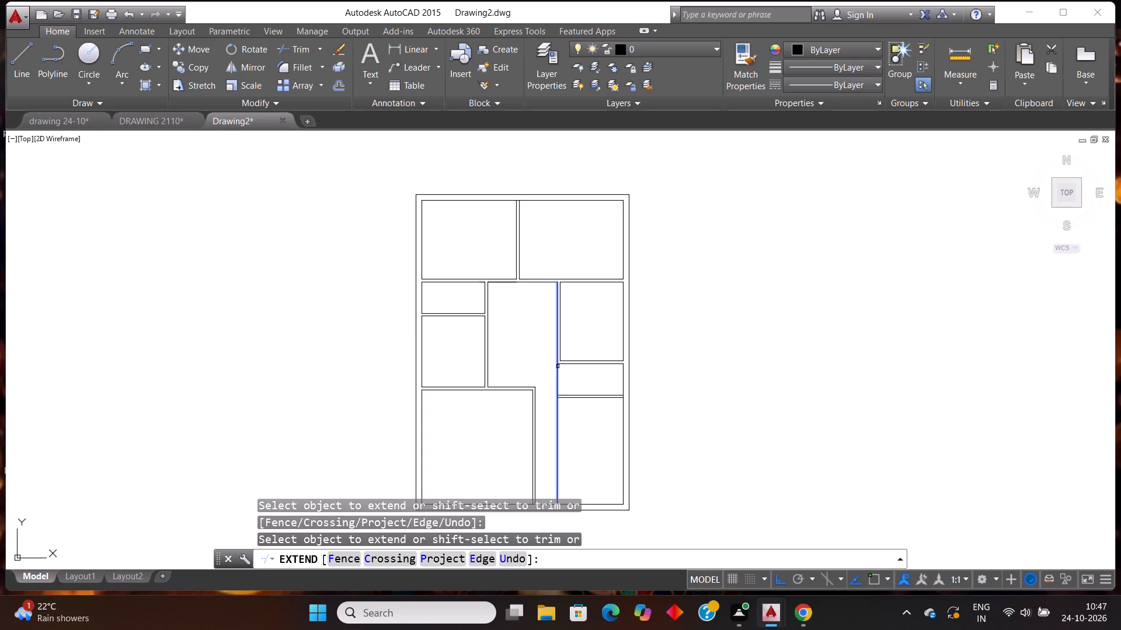
pyautogui.click(561, 356)
pyautogui.click(561, 356)
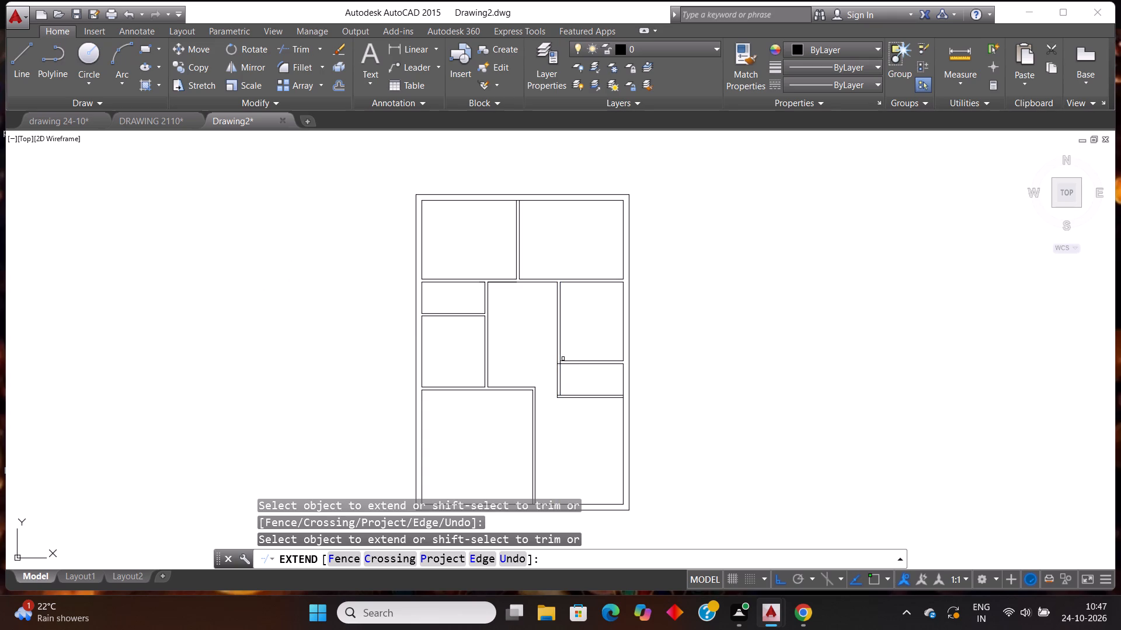
pyautogui.press('Escape')
pyautogui.press('Escape')
# Trim the overlapping lines where the partition below the middle-right room meets the extended vertical partition.
pyautogui.write('TR')
pyautogui.press('Return')
pyautogui.press('Return')
pyautogui.scroll(3, 588, 373)
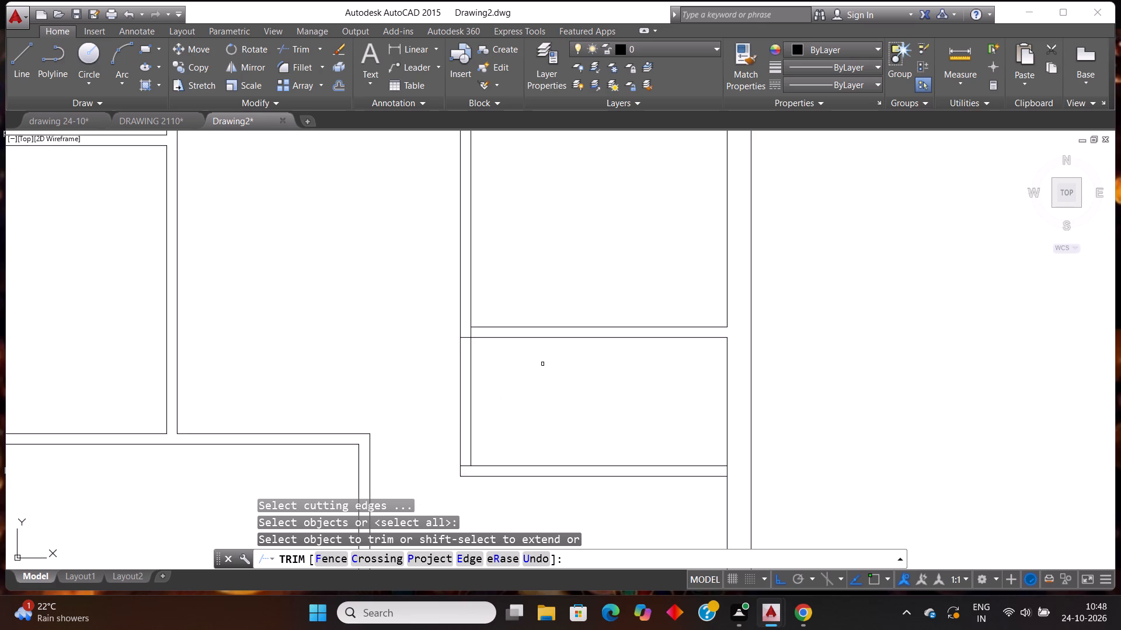
pyautogui.scroll(3, 474, 346)
pyautogui.click(472, 330)
pyautogui.click(469, 293)
pyautogui.click(488, 300)
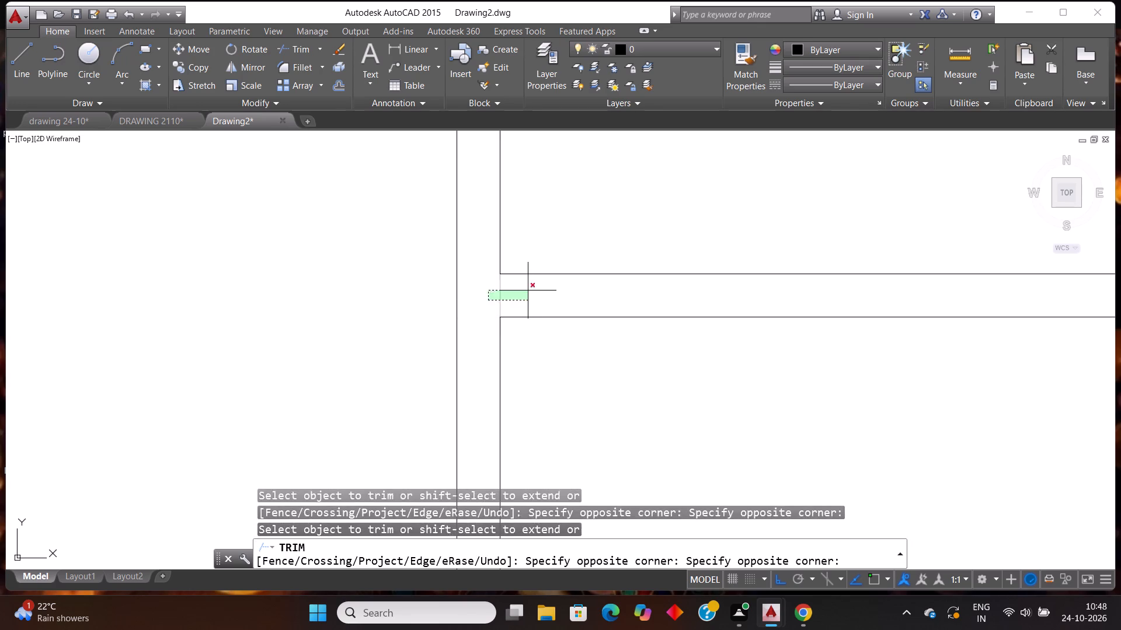
pyautogui.click(528, 290)
# Trim the new partition's upper line within the vertical partition's thickness at the small room's lower-left corner.
pyautogui.scroll(-3, 455, 269)
pyautogui.scroll(-2, 533, 322)
pyautogui.scroll(5, 510, 350)
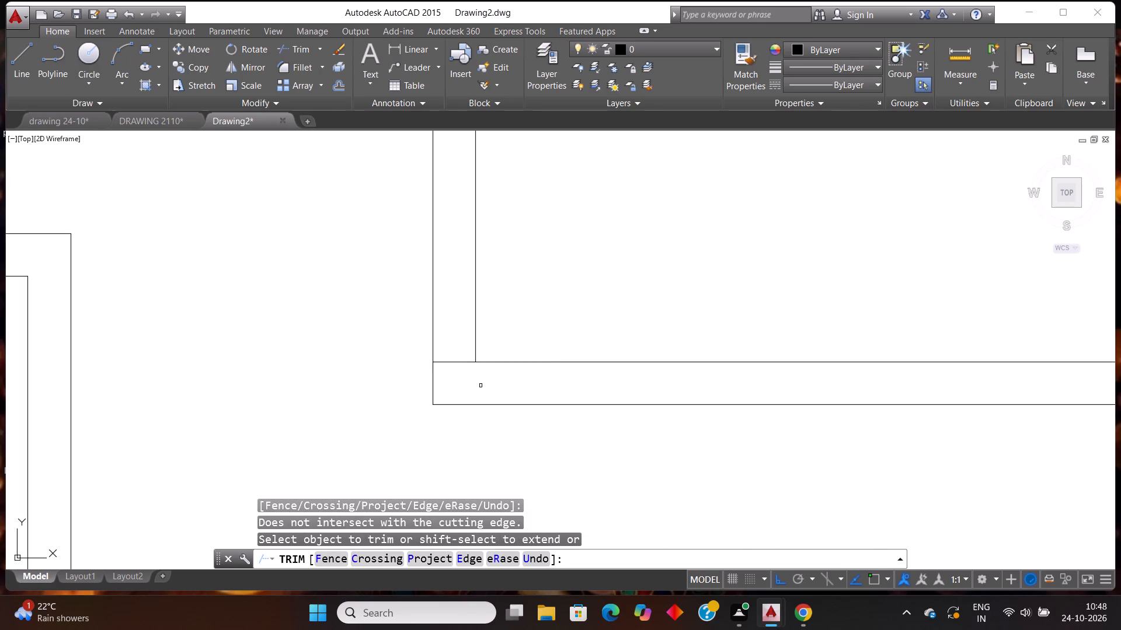
pyautogui.click(472, 382)
pyautogui.click(449, 347)
pyautogui.scroll(-4, 452, 351)
pyautogui.scroll(-2, 469, 301)
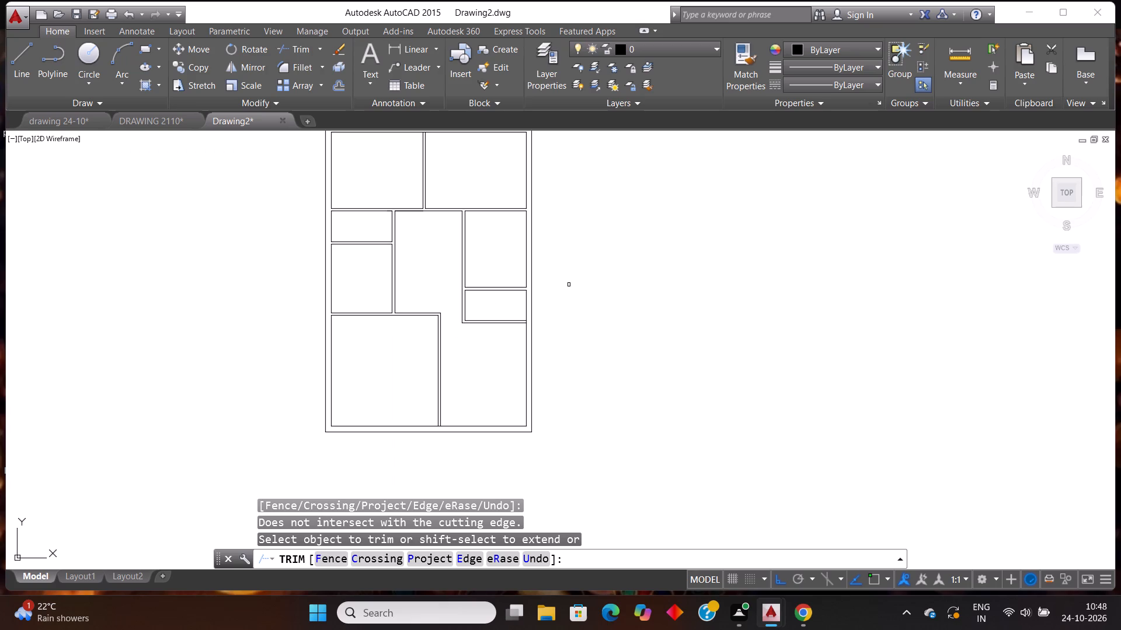
pyautogui.scroll(-1, 553, 289)
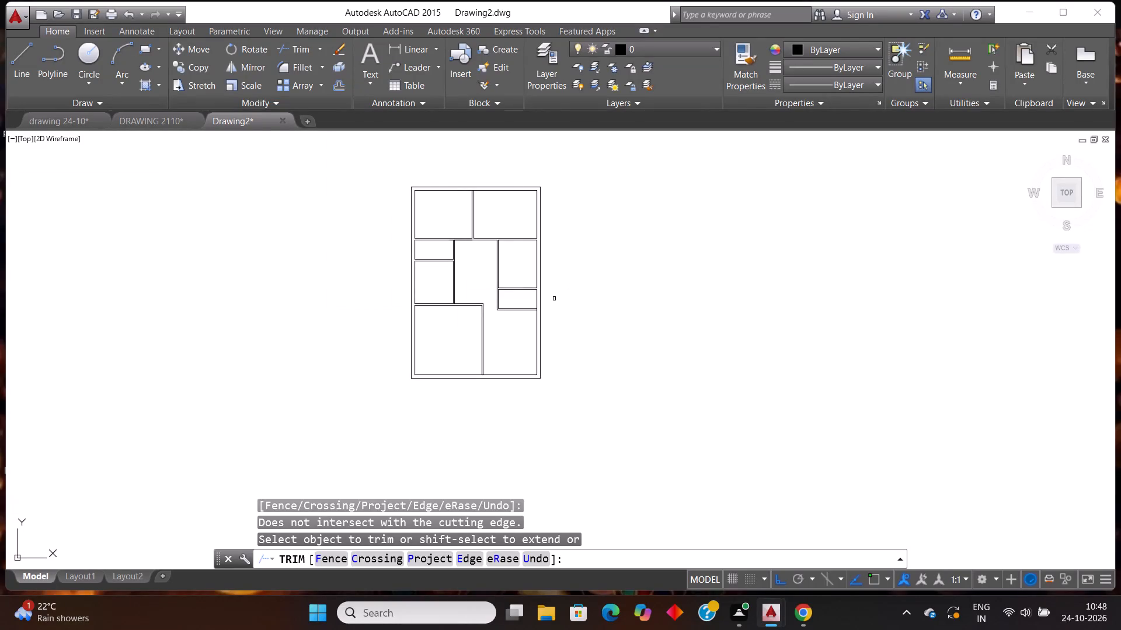
pyautogui.scroll(1, 553, 300)
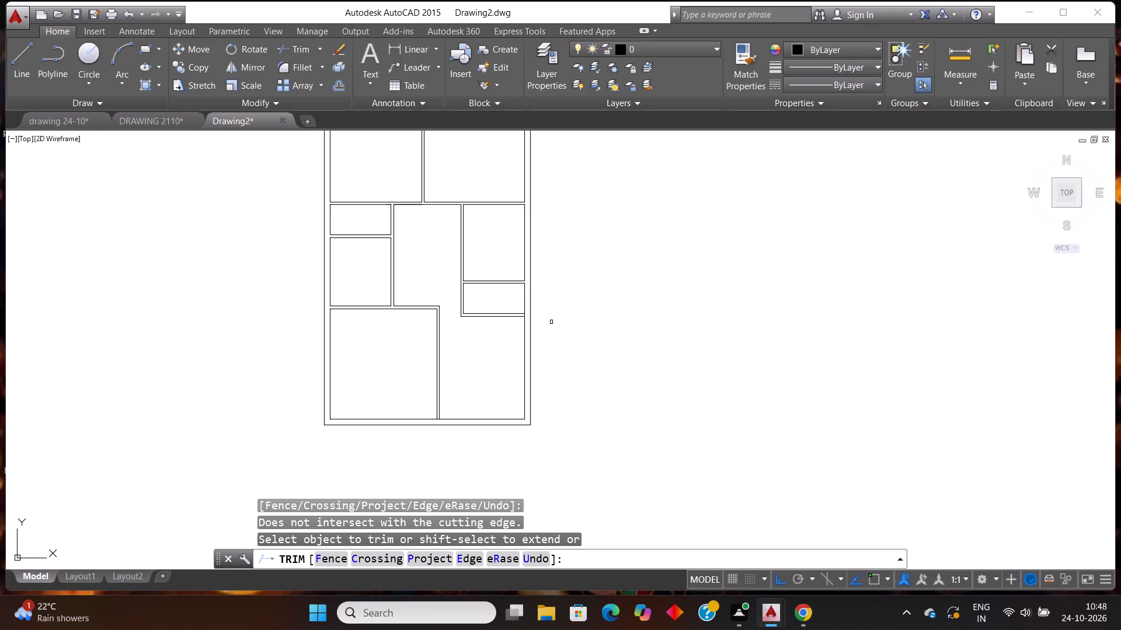
pyautogui.press('Escape')
pyautogui.press('Escape')
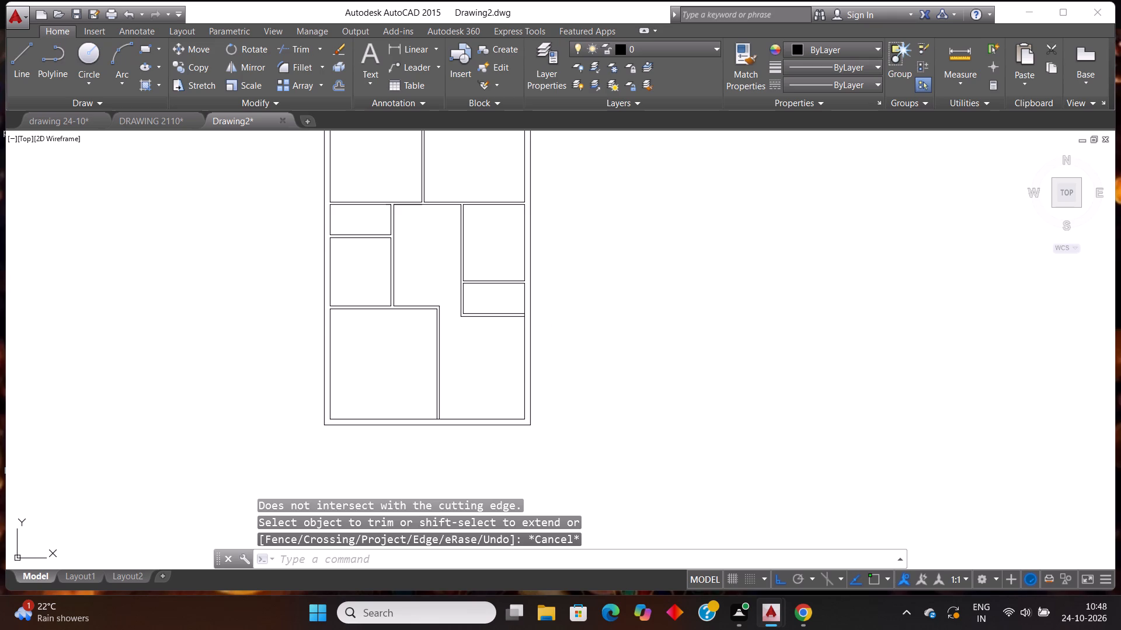
# Extend the left line of the lower vertical partition up to the upper line of the horizontal partition above the lower-left room.
pyautogui.write('EX')
pyautogui.press('Return')
pyautogui.press('Return')
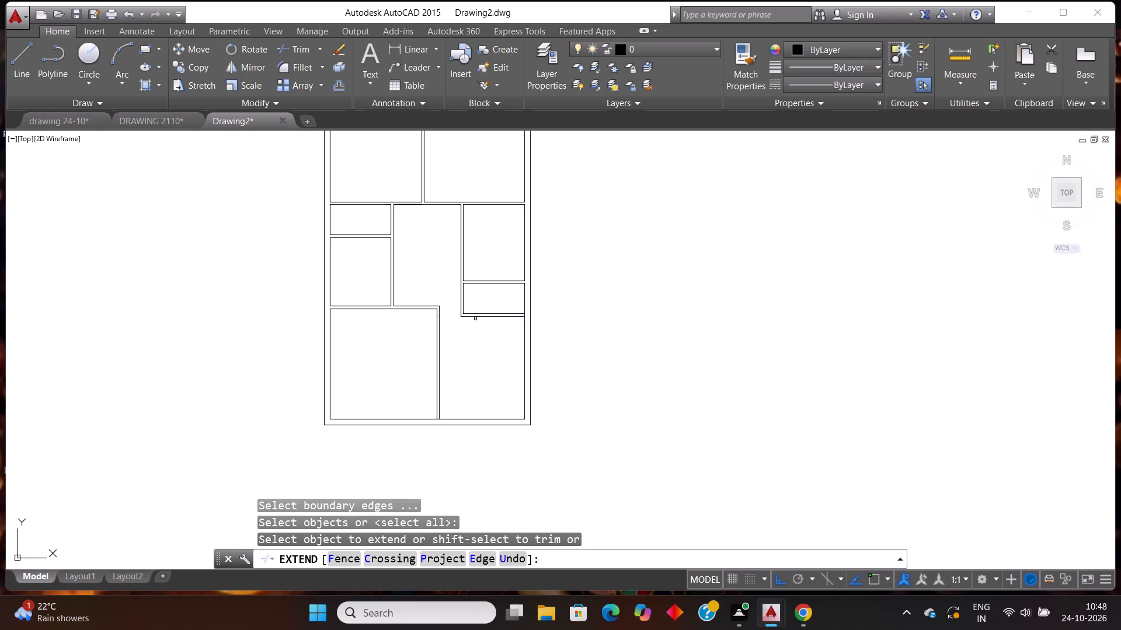
pyautogui.click(437, 319)
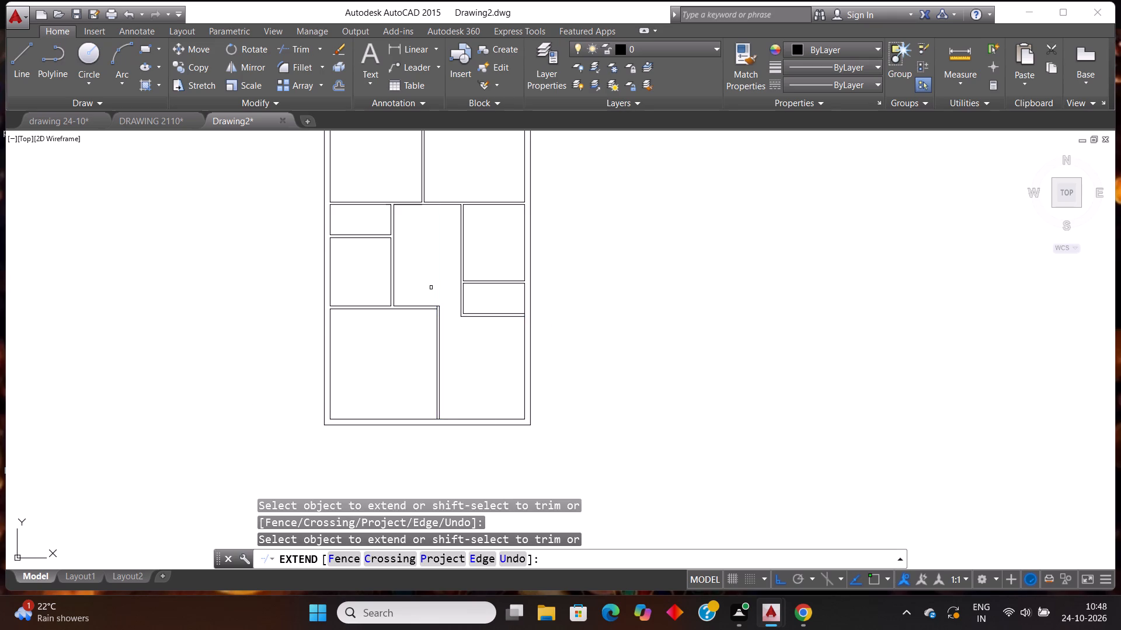
pyautogui.press('Escape')
pyautogui.press('Escape')
# Offset the left line of the lower vertical partition 3' into the lower-left room.
pyautogui.write('OFF')
pyautogui.press('Return')
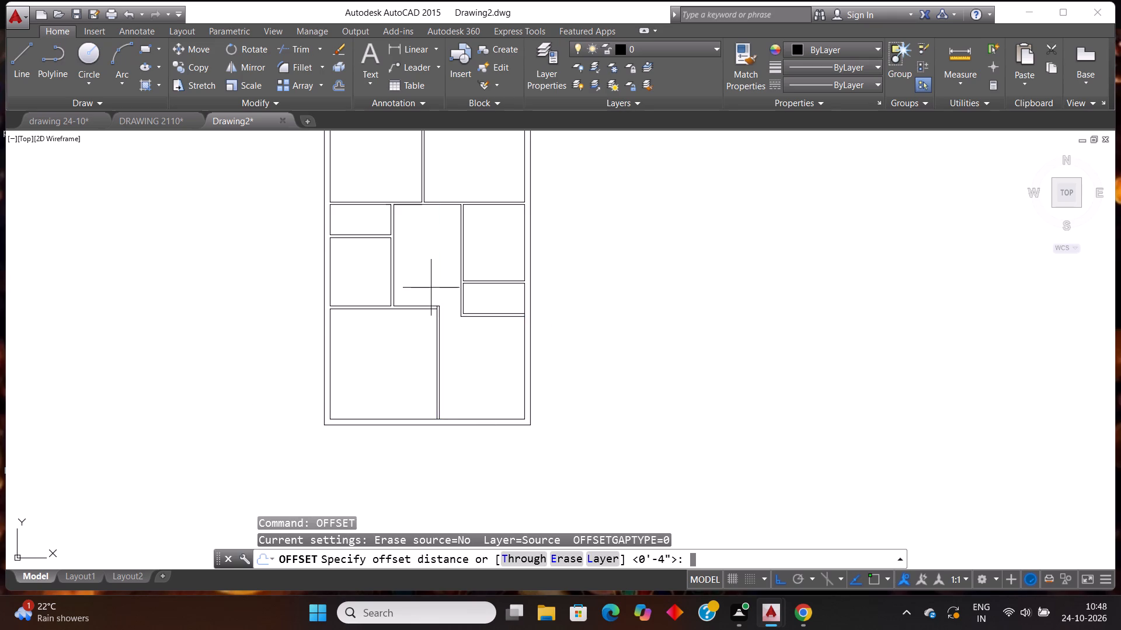
pyautogui.write("3'")
pyautogui.press('Return')
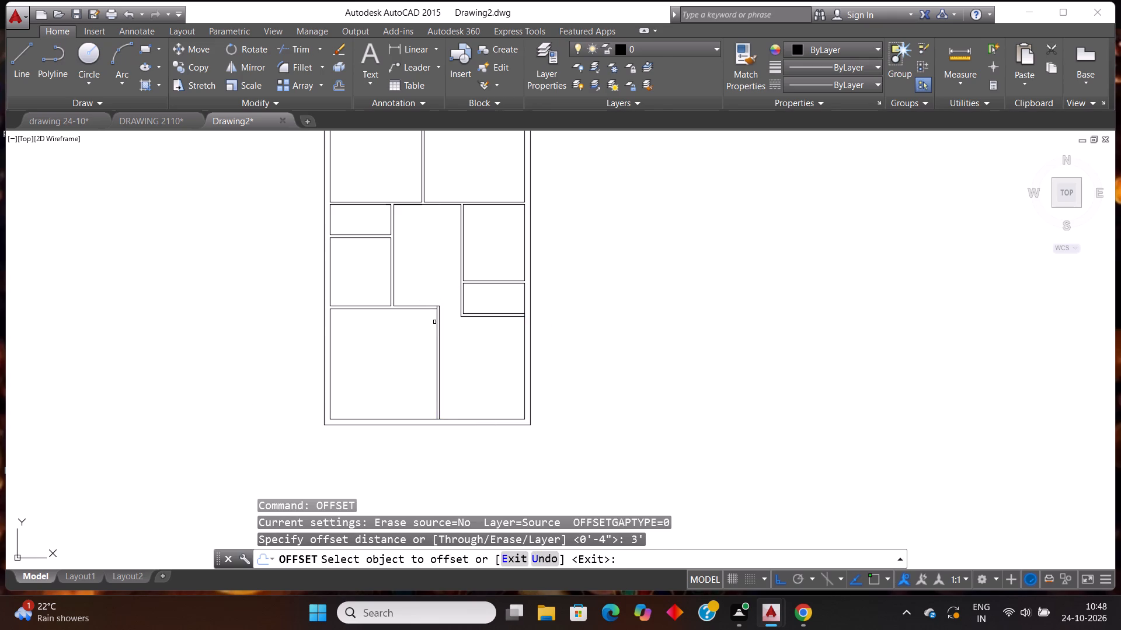
pyautogui.click(436, 320)
pyautogui.click(433, 324)
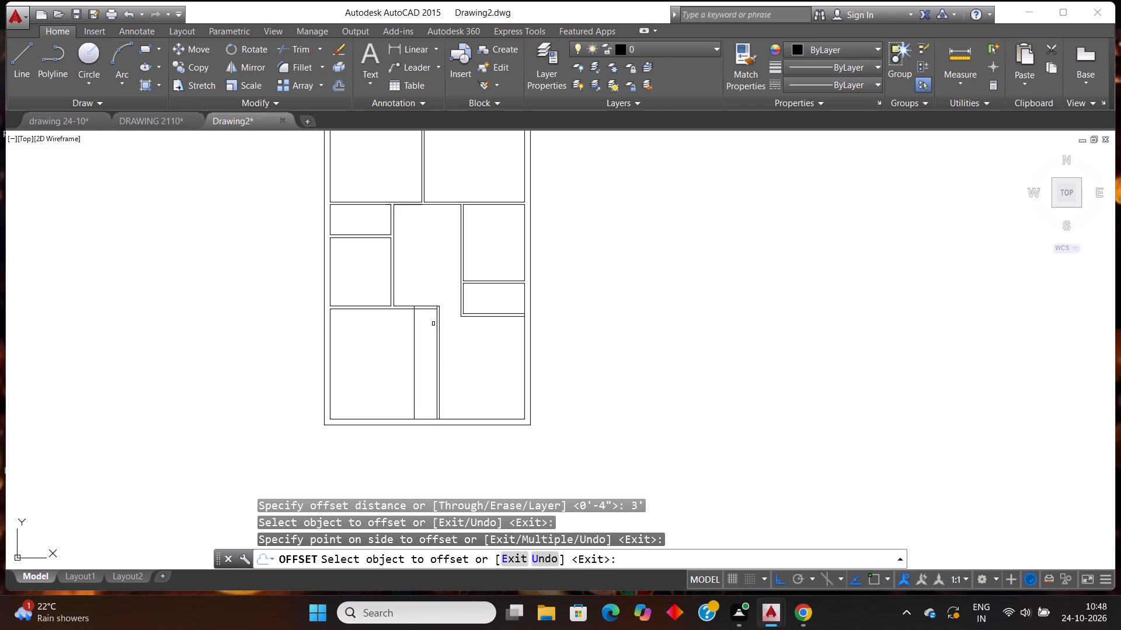
pyautogui.press('Escape')
pyautogui.press('Escape')
# Trim the horizontal partition above the lower-left room and the excess offset line to form a 3' door opening beside the vertical partition.
pyautogui.write('TR')
pyautogui.press('Return')
pyautogui.press('Return')
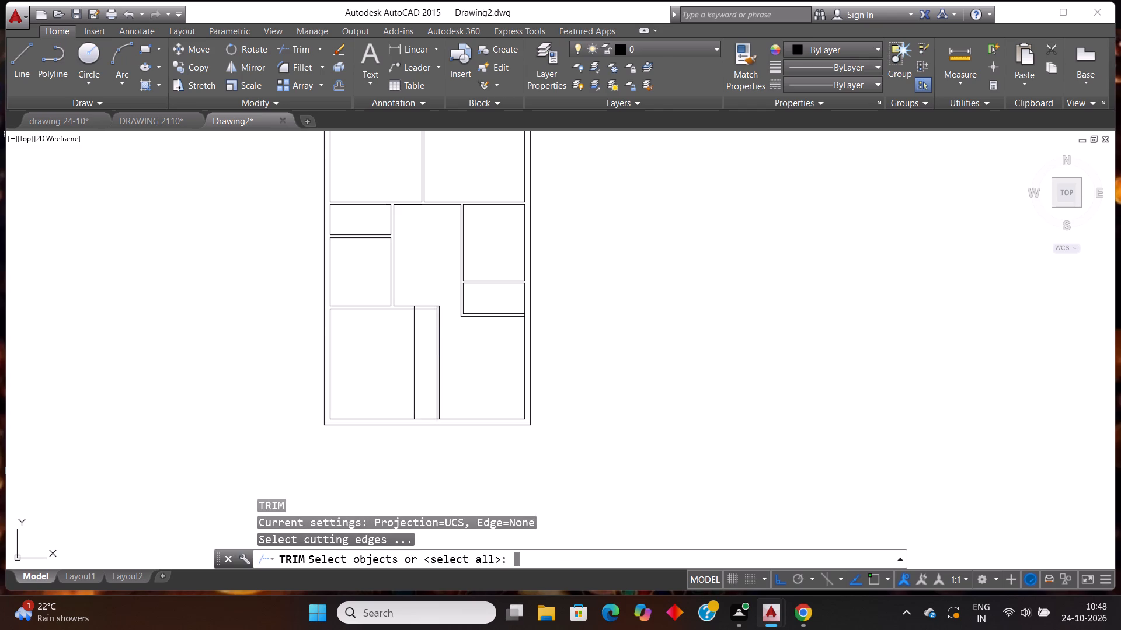
pyautogui.scroll(4, 435, 325)
pyautogui.moveTo(409, 301); pyautogui.dragTo(406, 286)
pyautogui.click(365, 194)
pyautogui.click(339, 324)
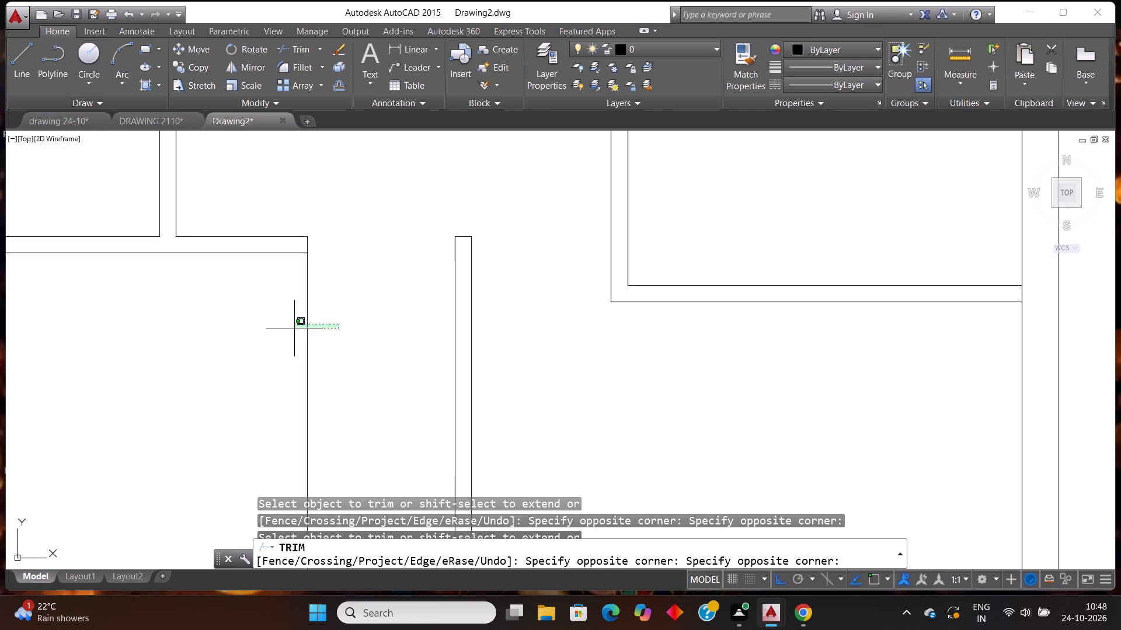
pyautogui.click(214, 345)
pyautogui.scroll(-4, 276, 335)
pyautogui.scroll(-1, 319, 355)
pyautogui.scroll(-1, 429, 363)
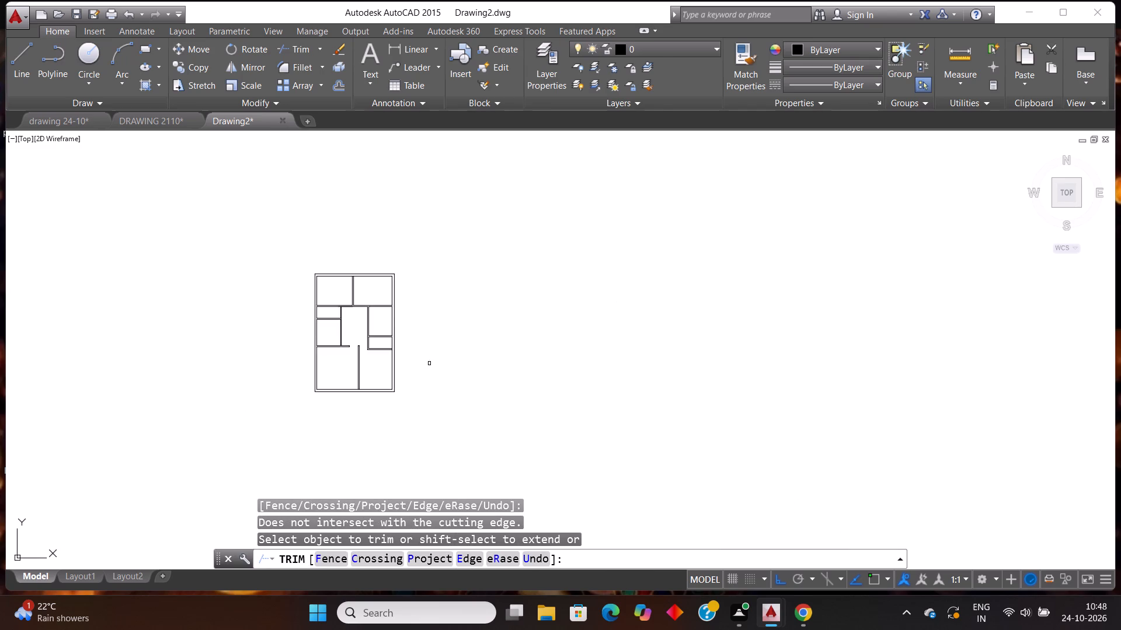
pyautogui.scroll(2, 392, 318)
pyautogui.scroll(-1, 399, 379)
pyautogui.scroll(1, 206, 331)
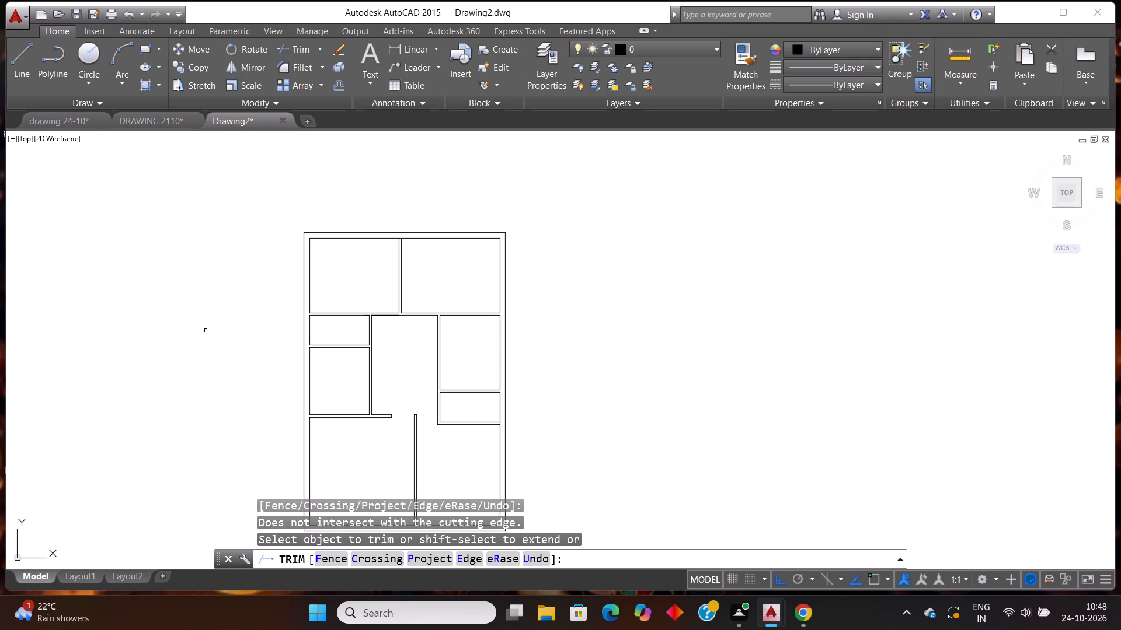
pyautogui.press('Escape')
pyautogui.press('Escape')
# Extend both lines of the upper vertical partition down to the lower line of the horizontal partition below the top rooms.
pyautogui.scroll(1, 340, 320)
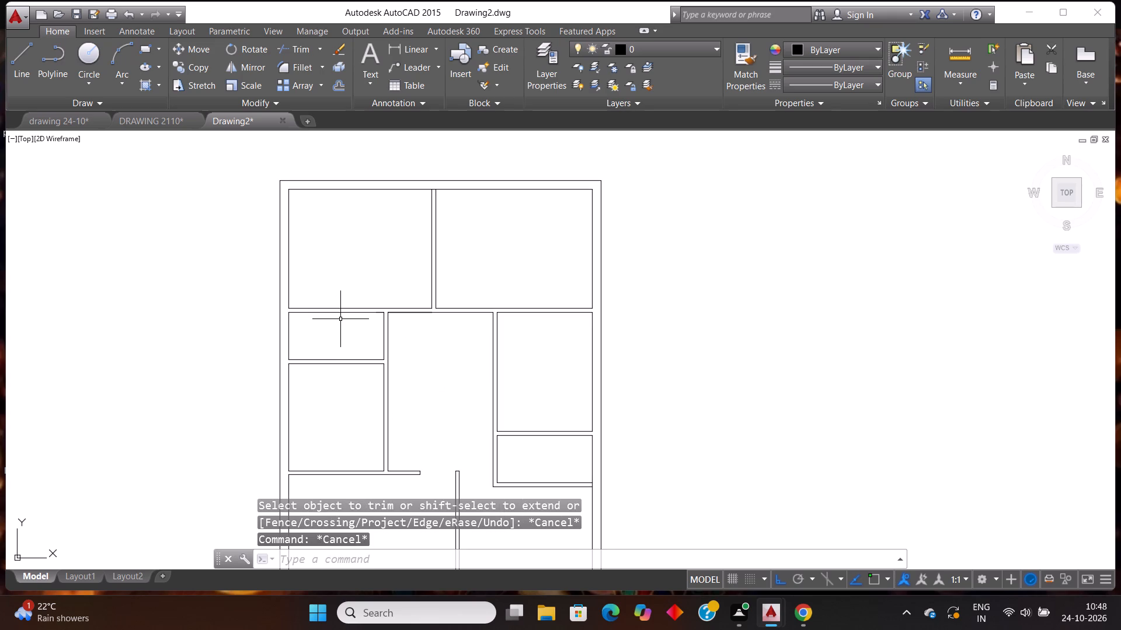
pyautogui.write('EX')
pyautogui.press('Return')
pyautogui.press('Return')
pyautogui.scroll(2, 388, 313)
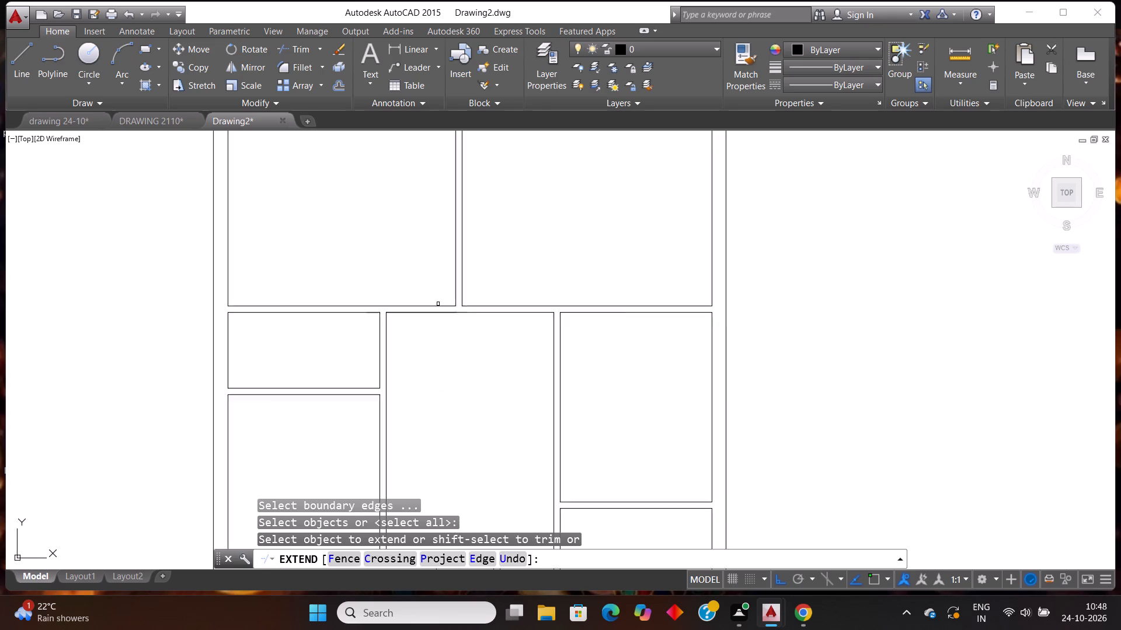
pyautogui.scroll(1, 450, 300)
pyautogui.click(460, 302)
pyautogui.click(475, 297)
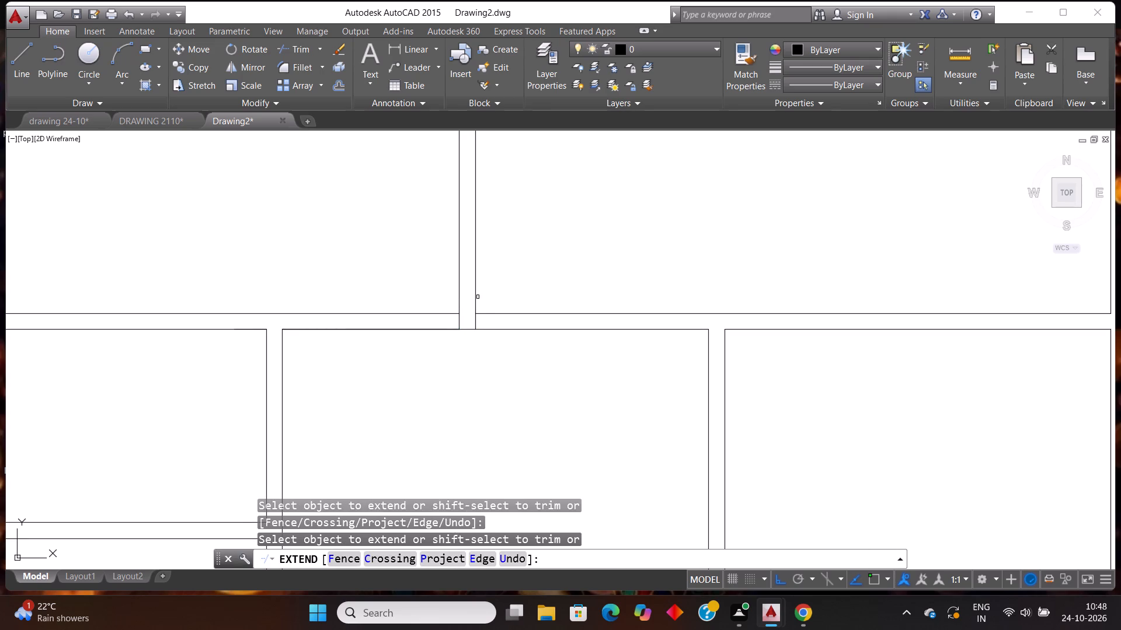
pyautogui.press('Escape')
pyautogui.press('Escape')
# Offset the upper vertical partition's left and right lines 3' outward into the two top rooms.
pyautogui.write('OFF')
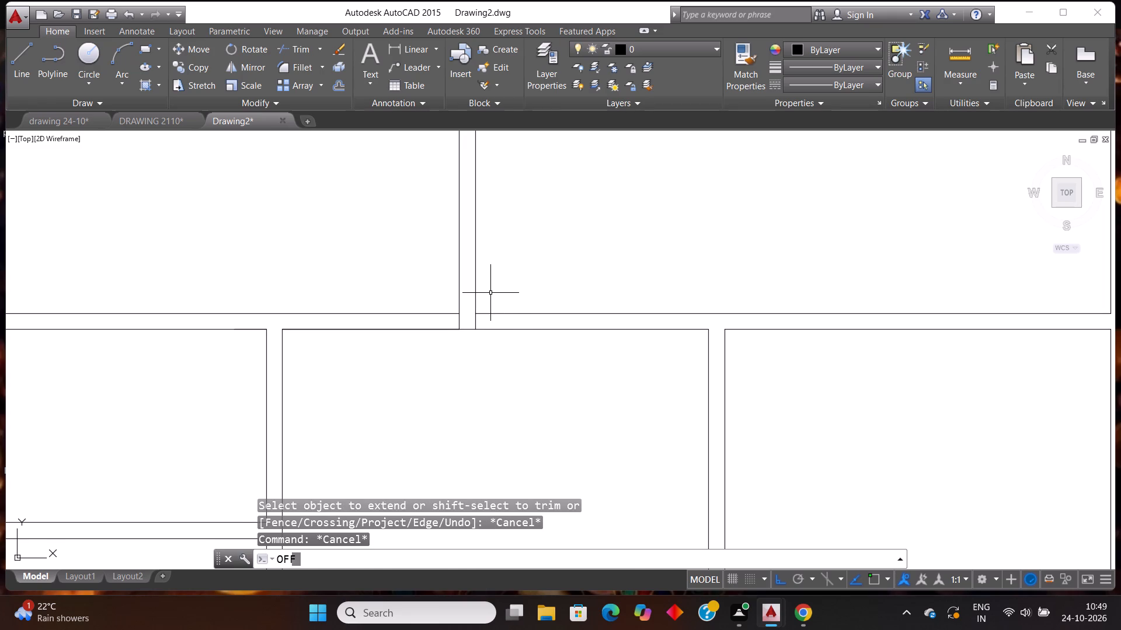
pyautogui.press('Return')
pyautogui.write("3'")
pyautogui.press('Return')
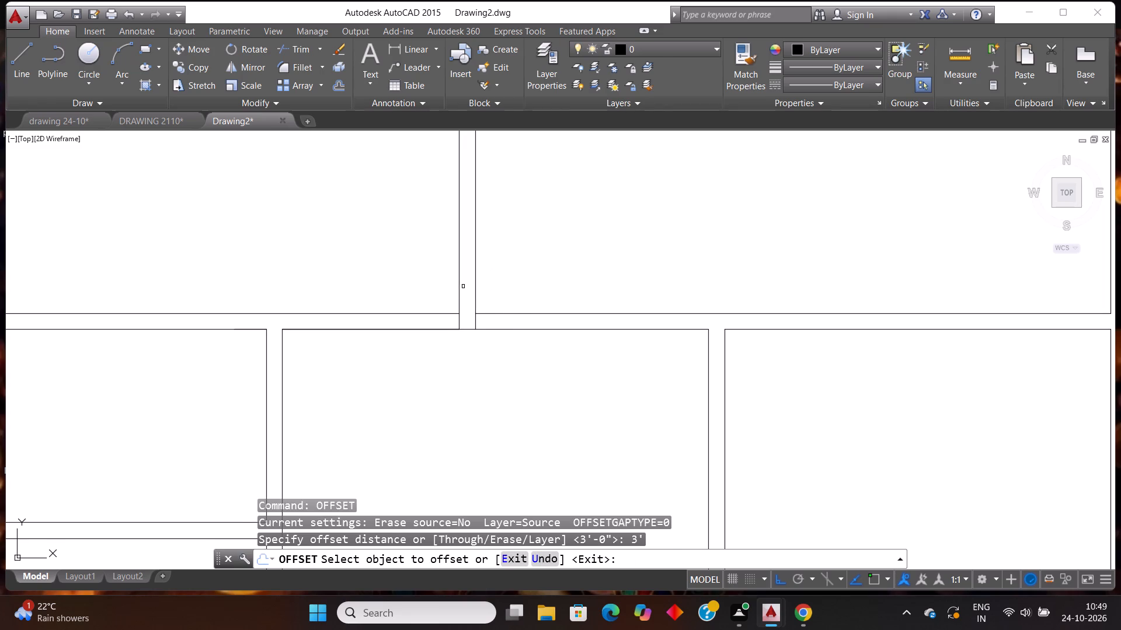
pyautogui.click(459, 286)
pyautogui.click(347, 237)
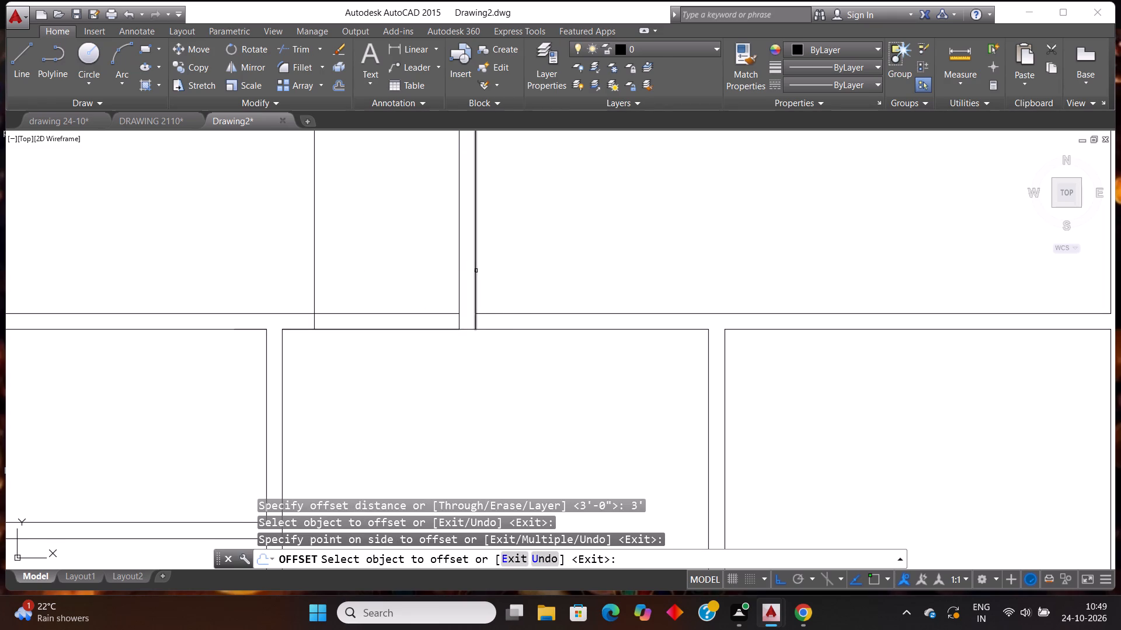
pyautogui.click(475, 271)
pyautogui.click(646, 242)
pyautogui.press('Escape')
pyautogui.press('Escape')
# Trim the horizontal partition and excess offset line to form the top-right room's 3' door opening.
pyautogui.write('TR')
pyautogui.press('Return')
pyautogui.press('Return')
pyautogui.click(590, 270)
pyautogui.click(567, 371)
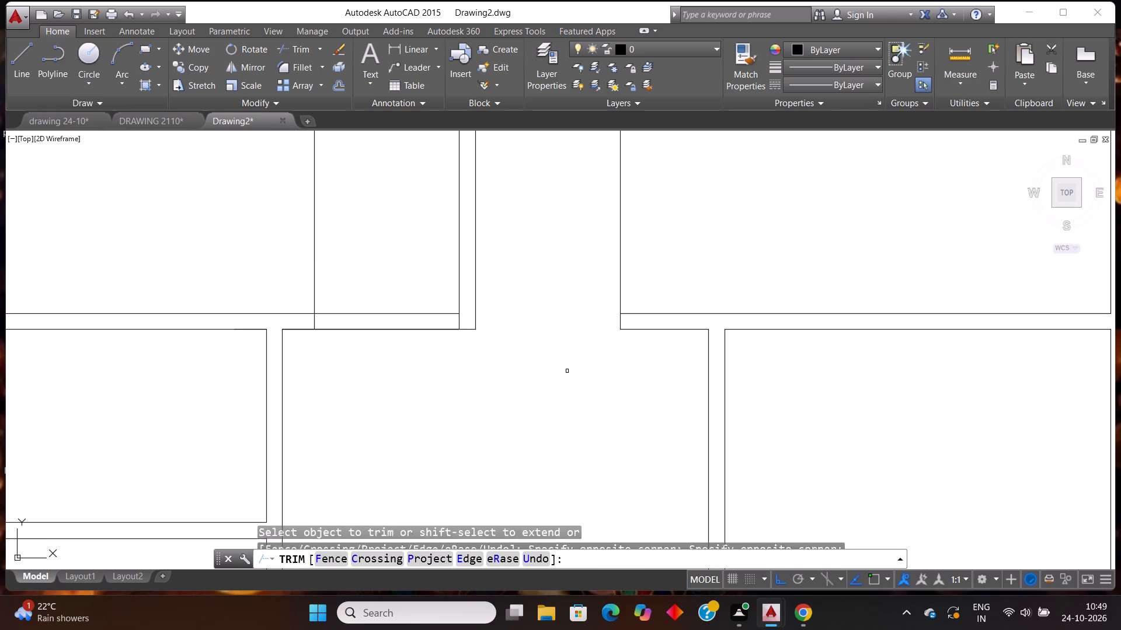
pyautogui.click(591, 253)
pyautogui.click(702, 198)
# Trim the horizontal partition and excess offset line to form the top-left room's 3' door opening.
pyautogui.click(369, 278)
pyautogui.click(370, 367)
pyautogui.click(356, 229)
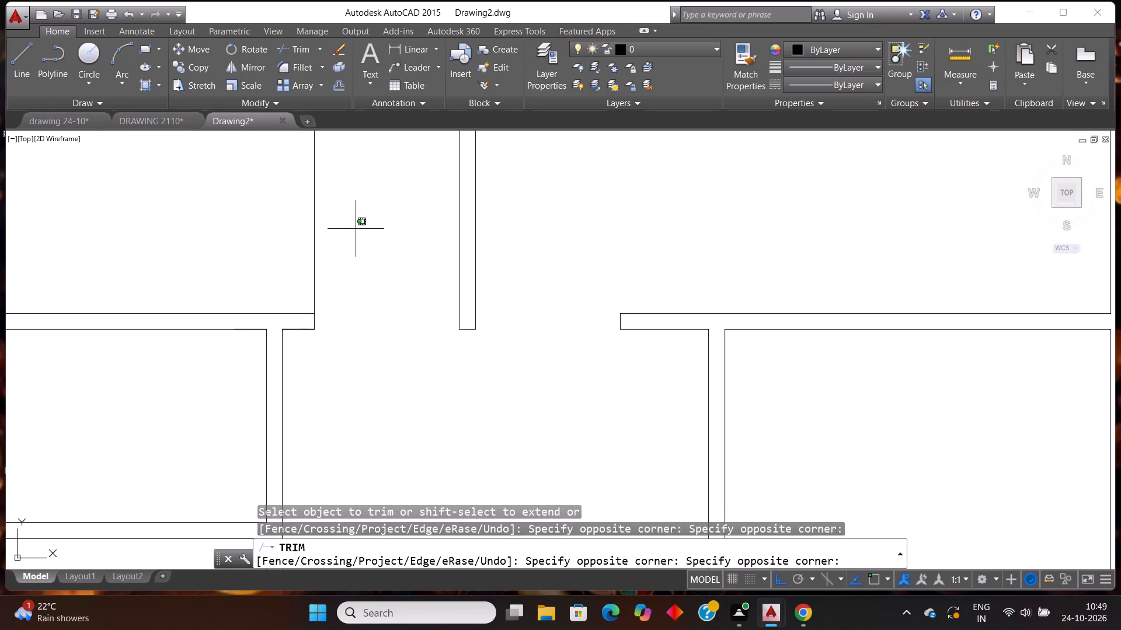
pyautogui.click(261, 239)
pyautogui.scroll(-5, 334, 263)
pyautogui.scroll(1, 332, 303)
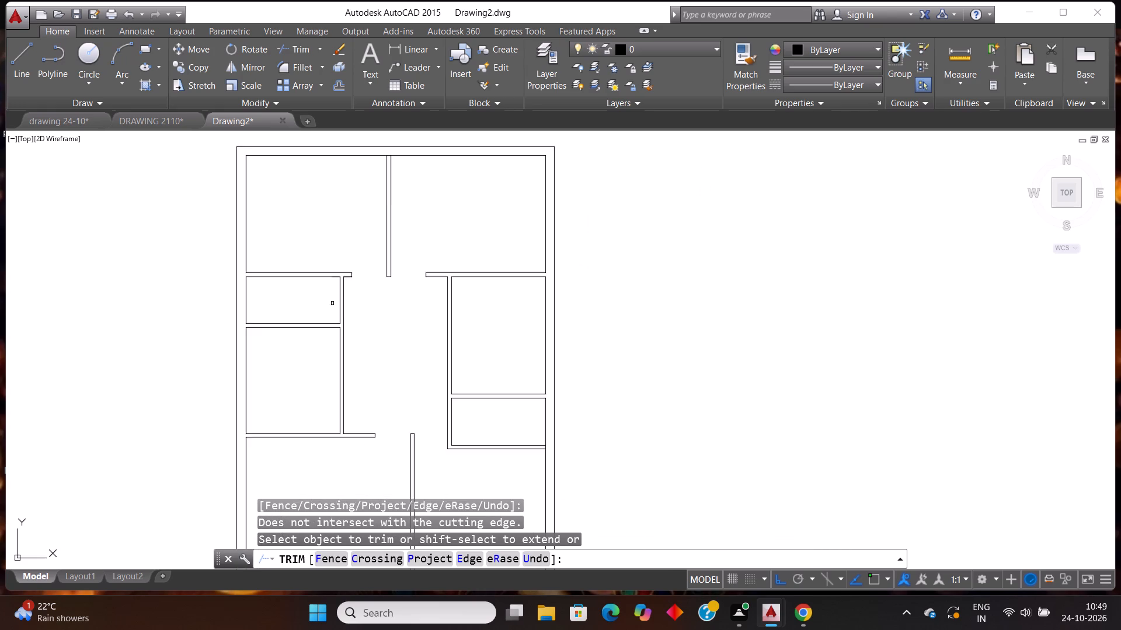
pyautogui.scroll(-1, 375, 292)
pyautogui.press('Escape')
pyautogui.press('Escape')
# Draw a horizontal guide line across the vertical partition on the right side of the larger middle-left room.
pyautogui.scroll(1, 329, 327)
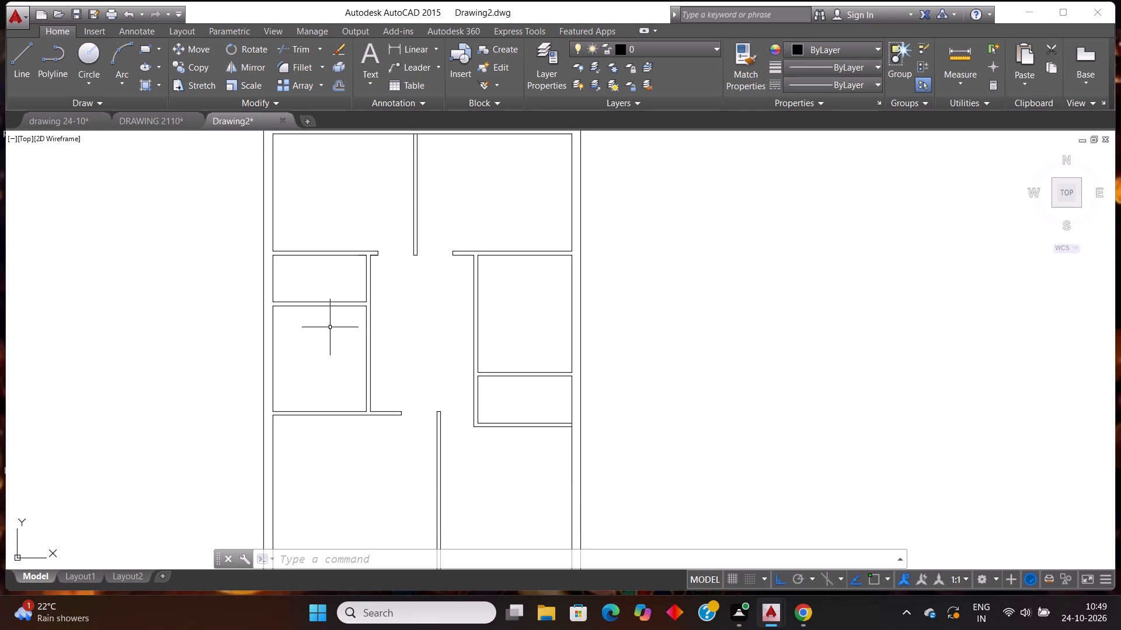
pyautogui.press('Escape')
pyautogui.press('Escape')
pyautogui.press('l')
pyautogui.press('Return')
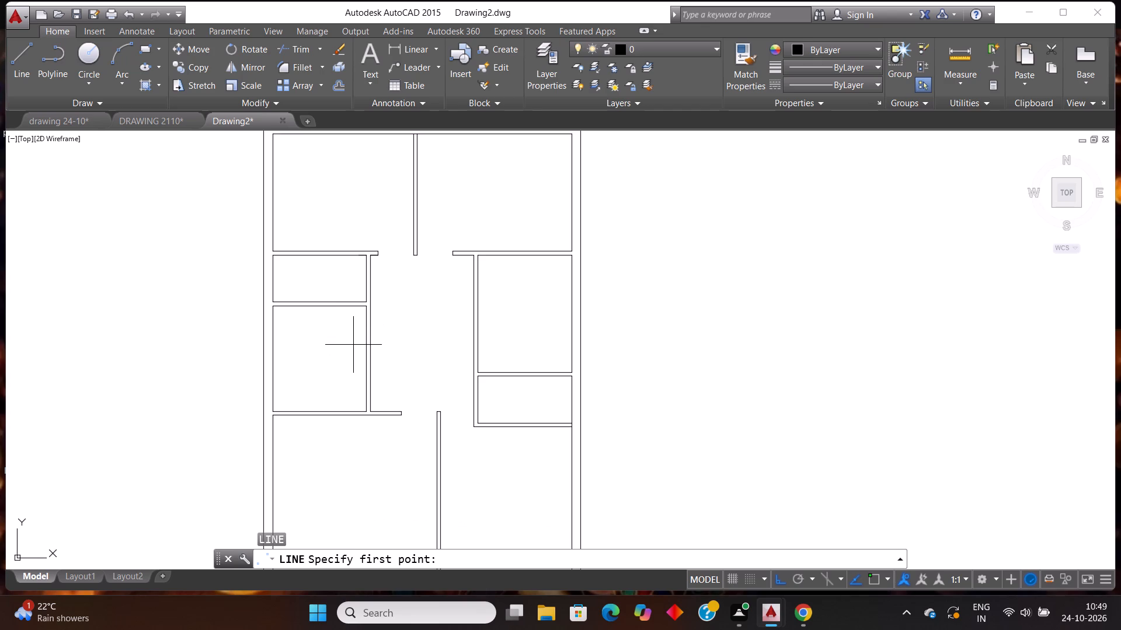
pyautogui.click(353, 345)
pyautogui.click(426, 328)
pyautogui.press('Escape')
pyautogui.press('Escape')
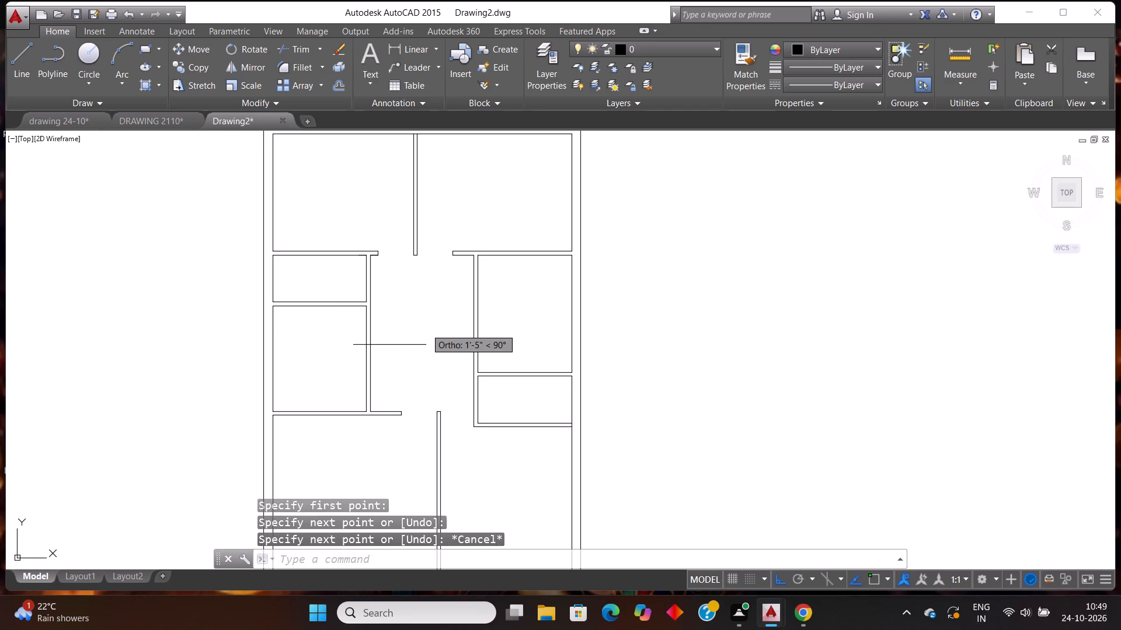
# Offset the horizontal guide line 1.5' both above and below.
pyautogui.write('OFF')
pyautogui.press('Return')
pyautogui.write("1.5'")
pyautogui.press('Return')
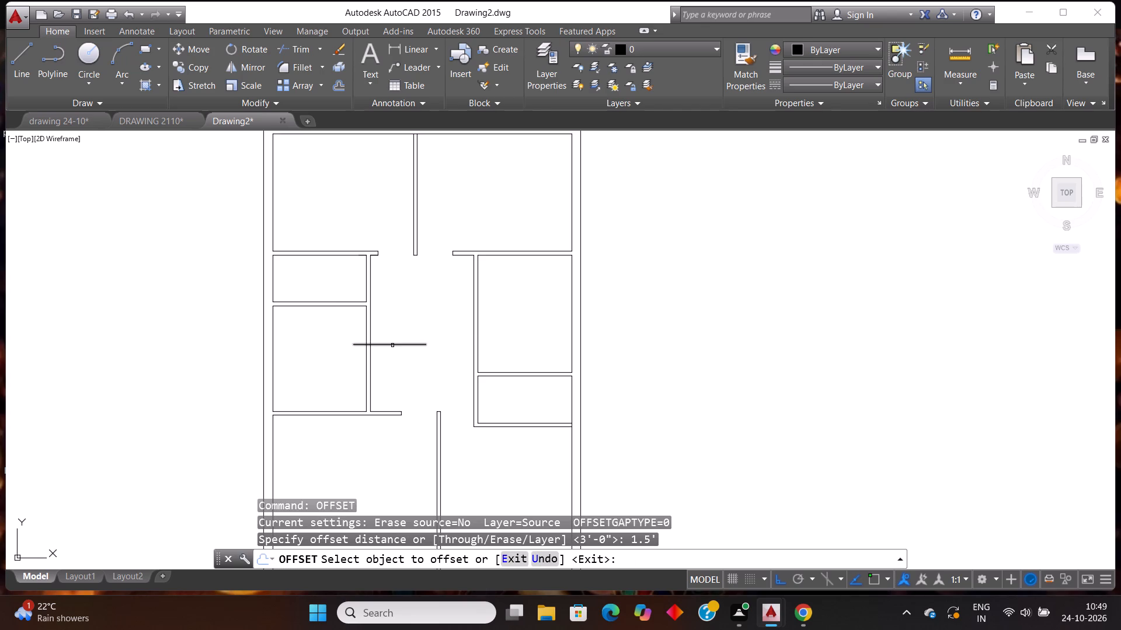
pyautogui.click(392, 345)
pyautogui.click(385, 305)
pyautogui.click(395, 345)
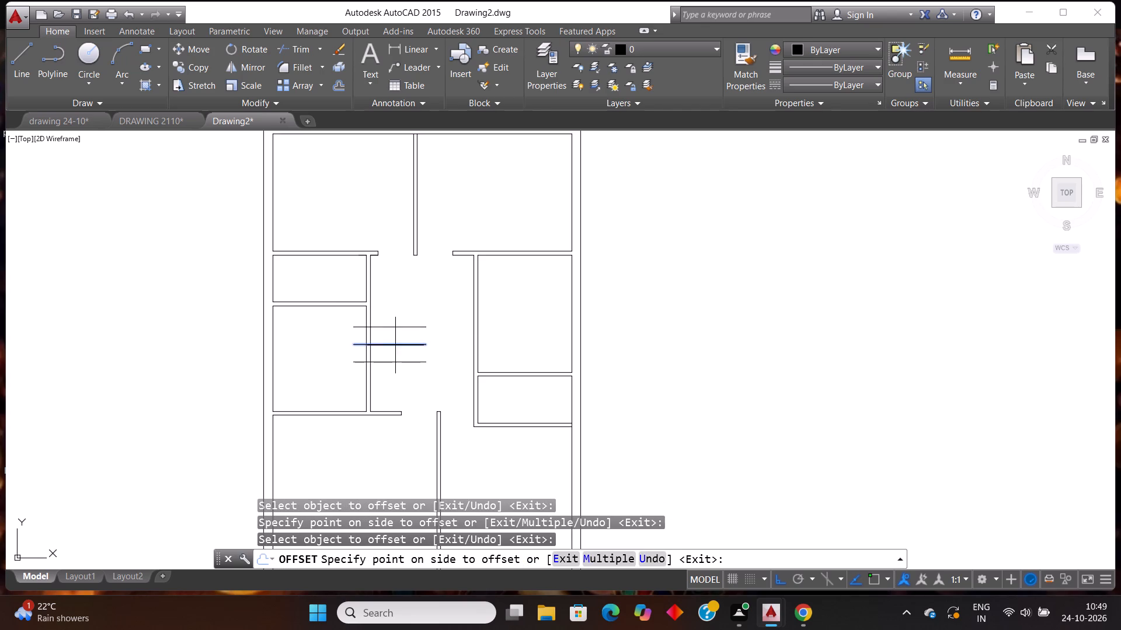
pyautogui.click(398, 355)
pyautogui.press('Escape')
pyautogui.press('Escape')
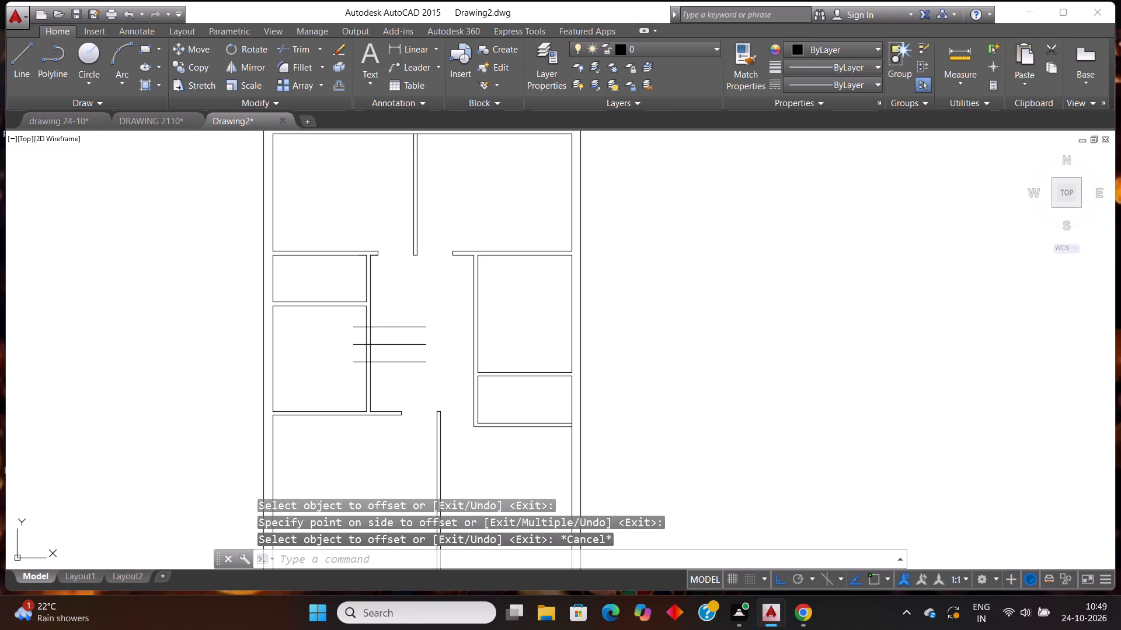
# Erase the original guide line midway between its two offsets.
pyautogui.click(398, 348)
pyautogui.click(384, 337)
pyautogui.press('Delete')
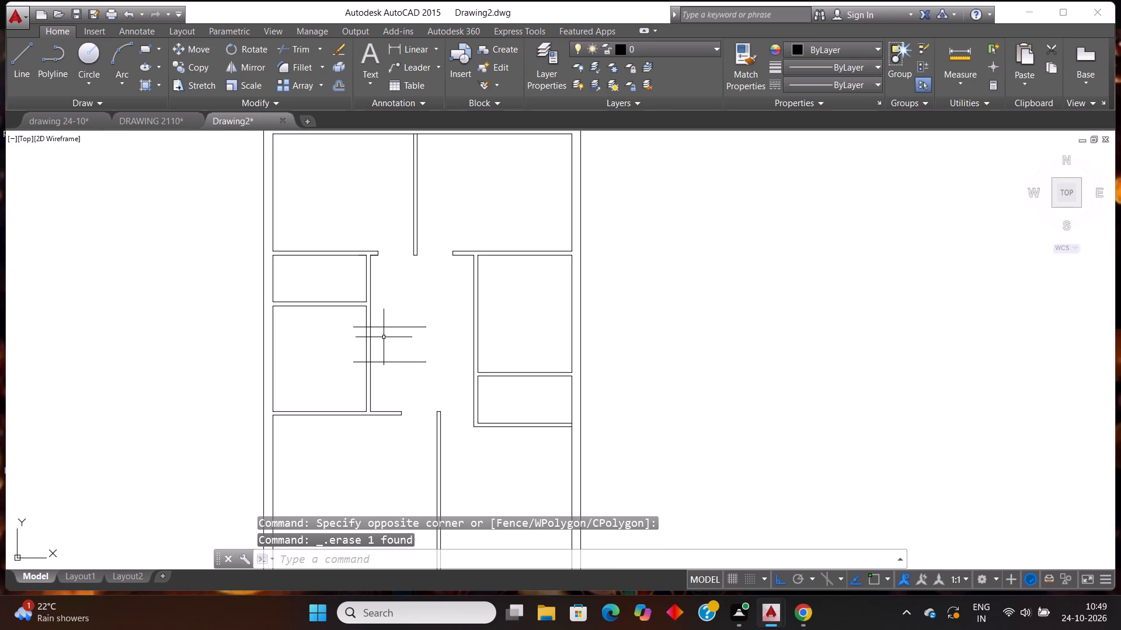
pyautogui.press('Escape')
# Trim both lines of the vertical partition between the two guide lines to open the middle-left room's doorway.
pyautogui.write('TR')
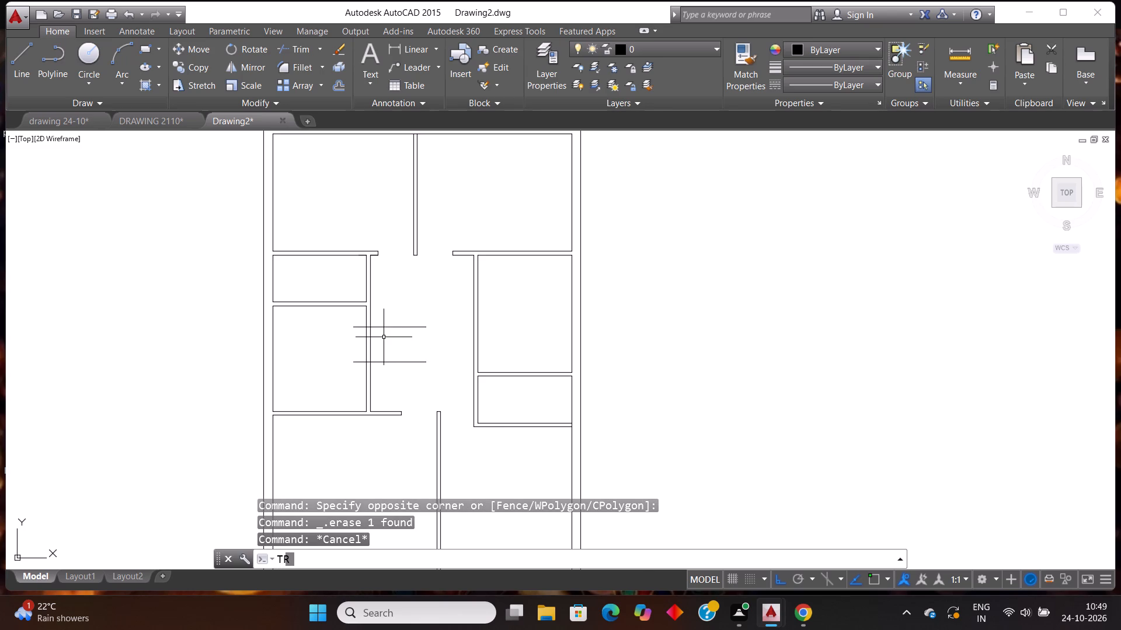
pyautogui.press('Return')
pyautogui.press('Return')
pyautogui.moveTo(383, 333); pyautogui.dragTo(351, 341)
pyautogui.click(292, 363)
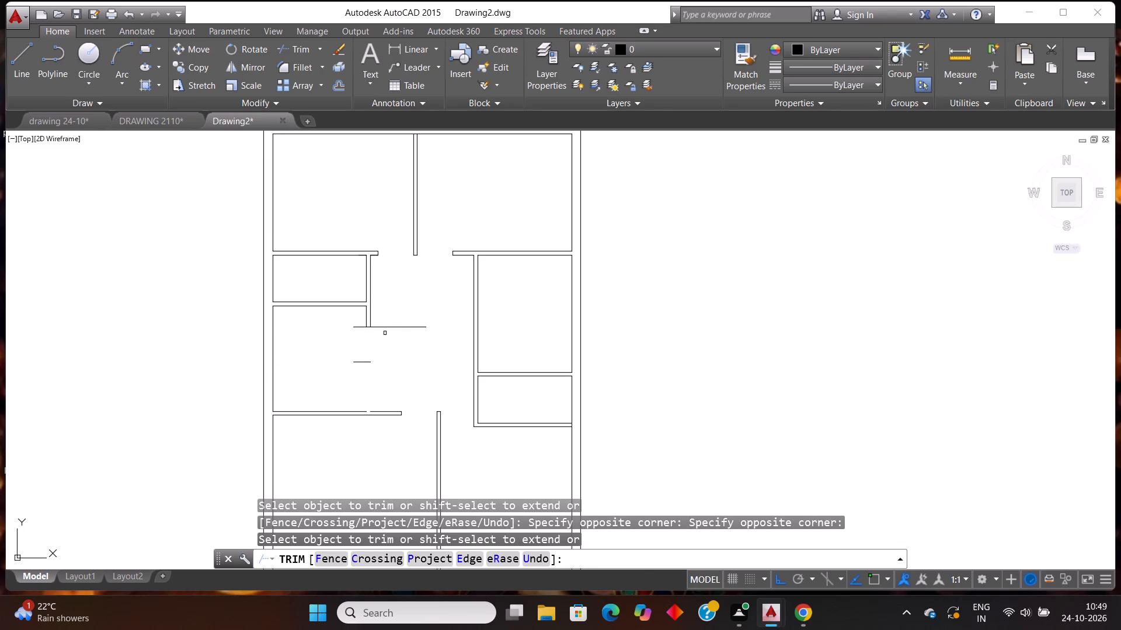
pyautogui.hotkey('ctrl', 'z')
pyautogui.click(386, 348)
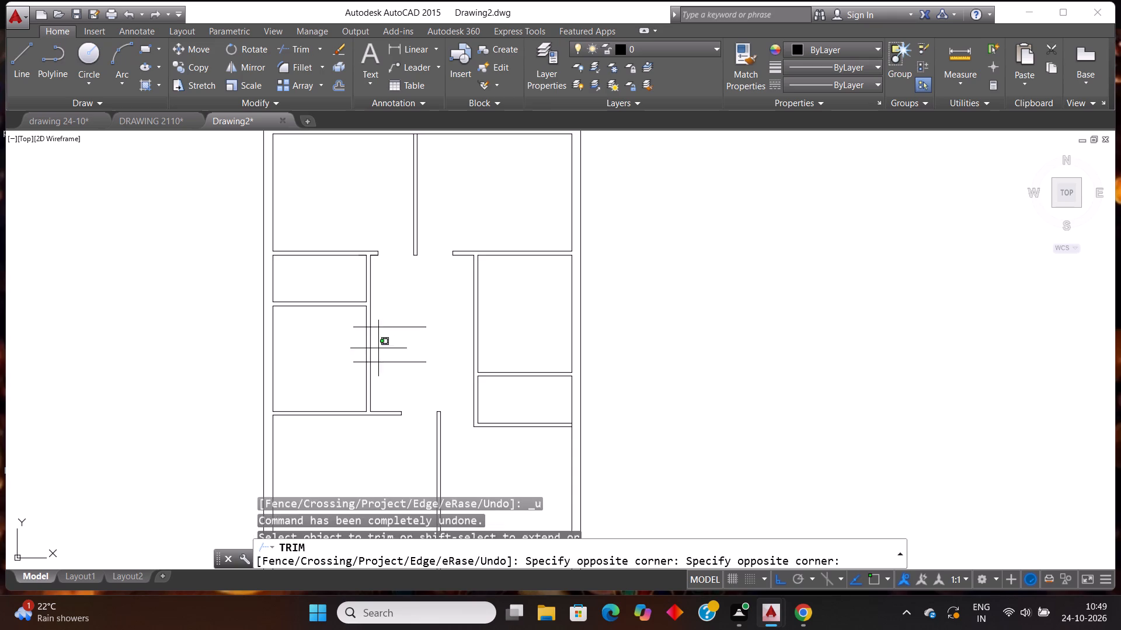
pyautogui.click(349, 348)
pyautogui.click(349, 348)
pyautogui.click(406, 335)
pyautogui.click(337, 339)
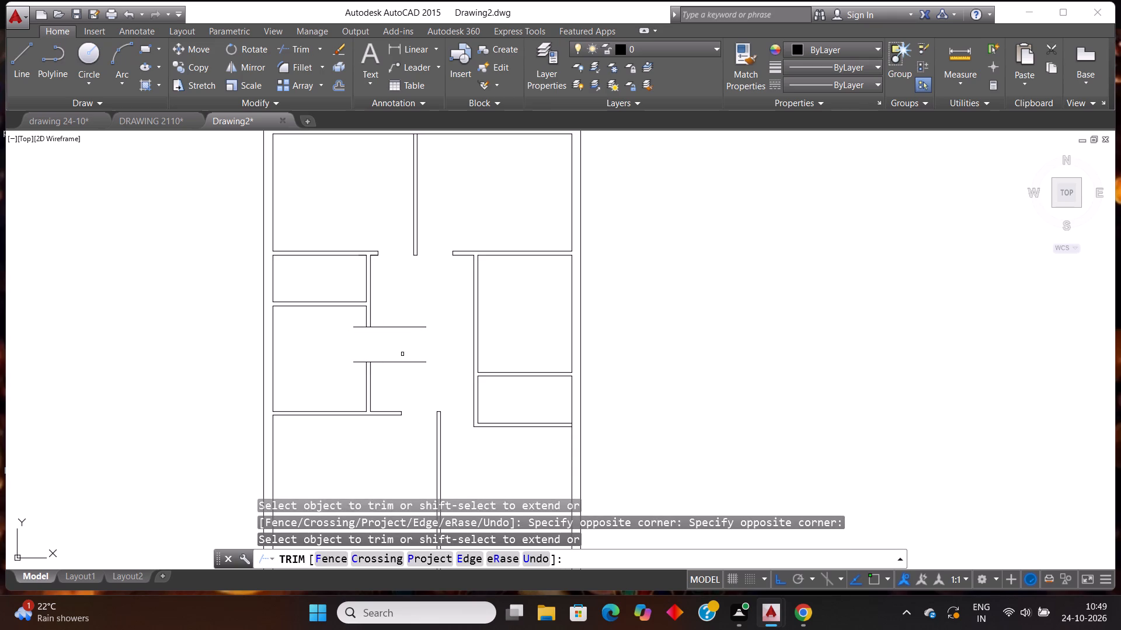
# Trim the guide lines' overhangs on both sides of the partition, leaving only the doorway's end caps.
pyautogui.moveTo(421, 374); pyautogui.dragTo(424, 369)
pyautogui.click(401, 292)
pyautogui.click(349, 374)
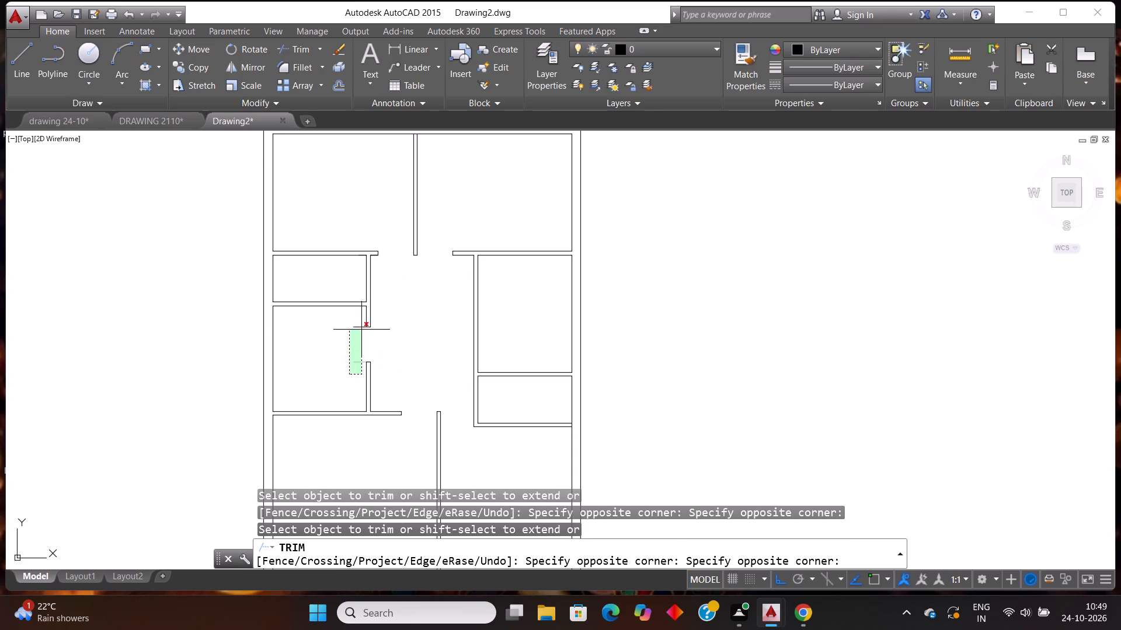
pyautogui.click(361, 324)
pyautogui.scroll(-3, 355, 351)
pyautogui.scroll(2, 375, 334)
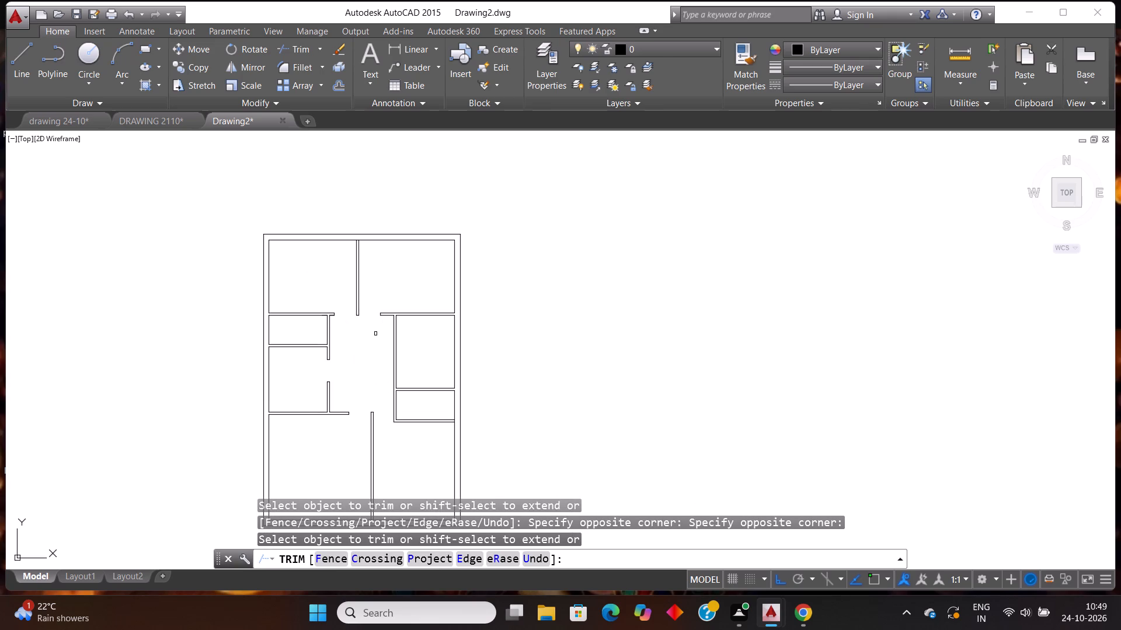
pyautogui.press('Escape')
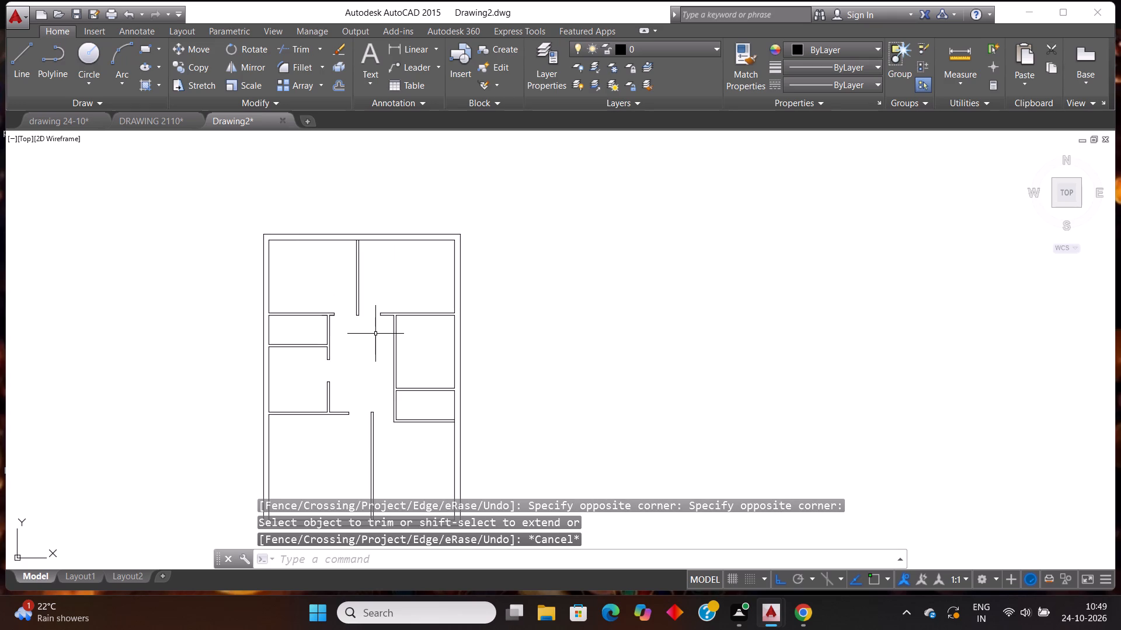
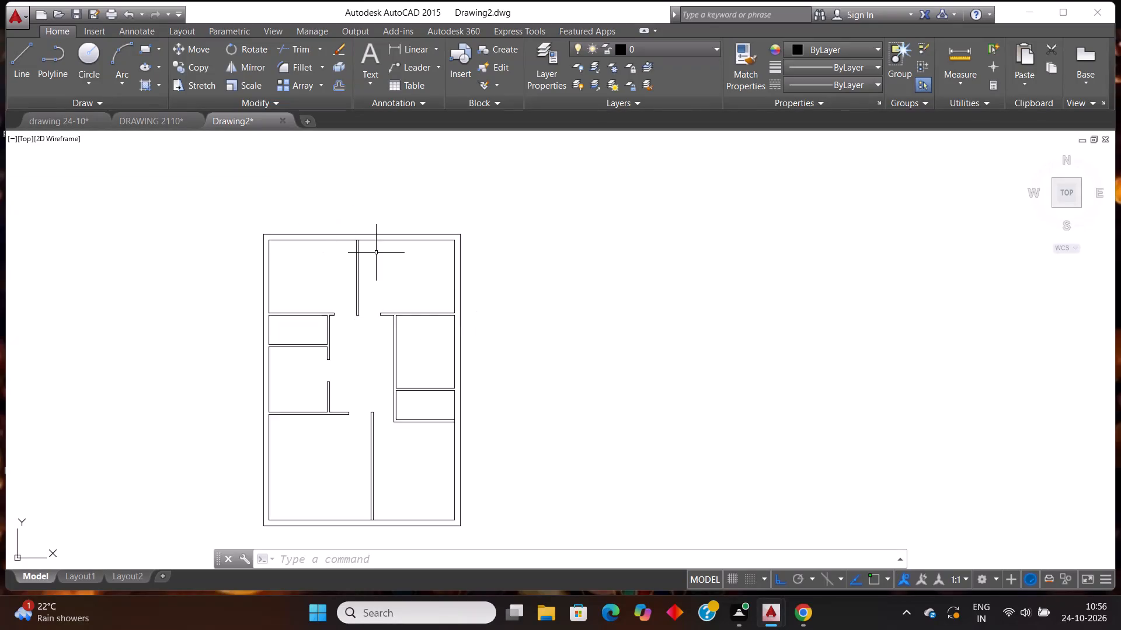
# Extend the left line of the lower vertical partition down to the outer face of the bottom wall.
pyautogui.scroll(1, 337, 279)
pyautogui.scroll(-2, 318, 290)
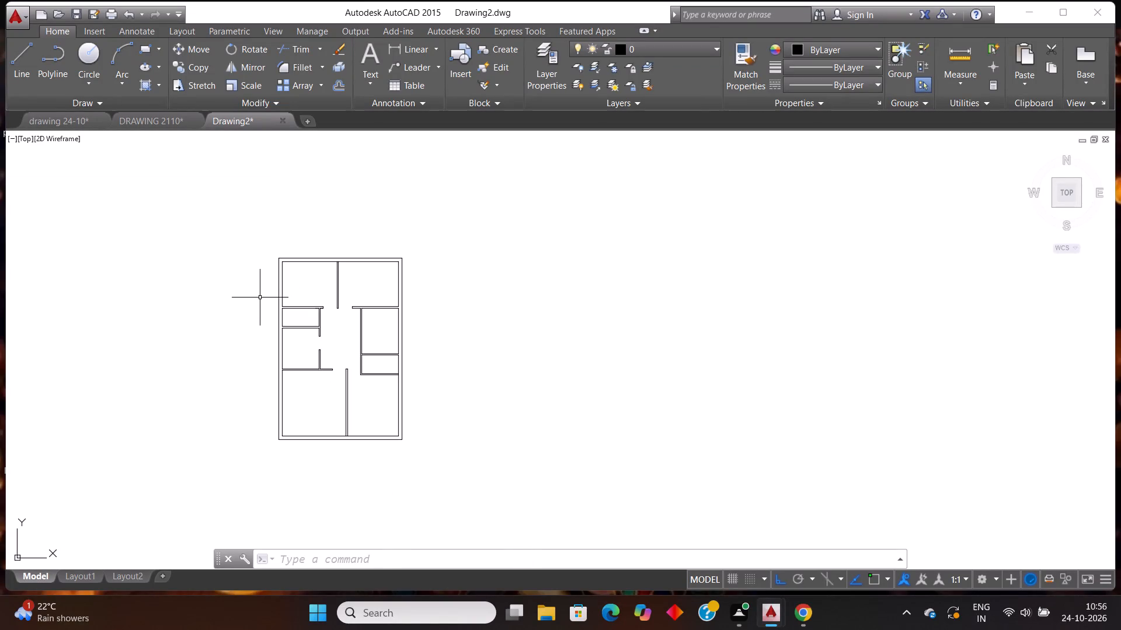
pyautogui.scroll(1, 255, 330)
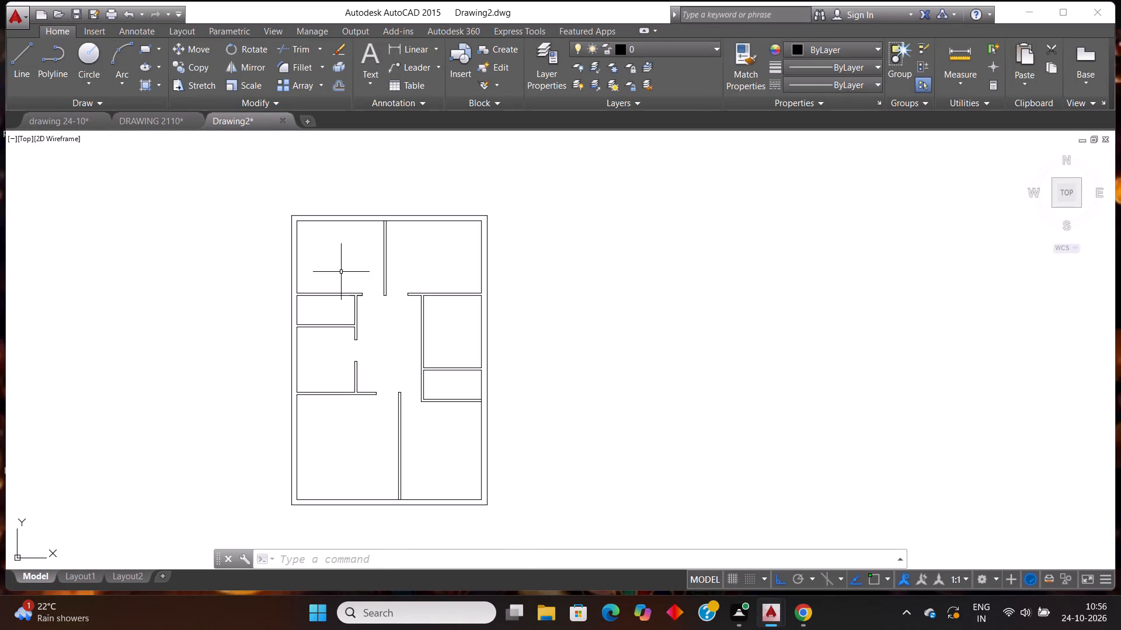
pyautogui.scroll(-1, 371, 400)
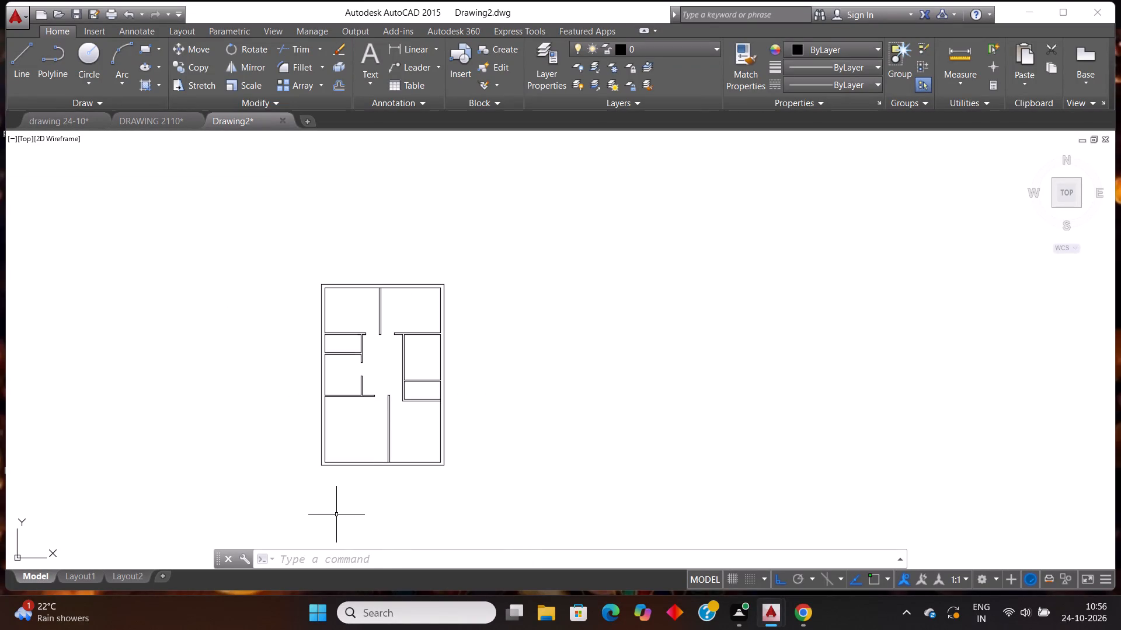
pyautogui.scroll(2, 354, 485)
pyautogui.press('Escape')
pyautogui.press('Escape')
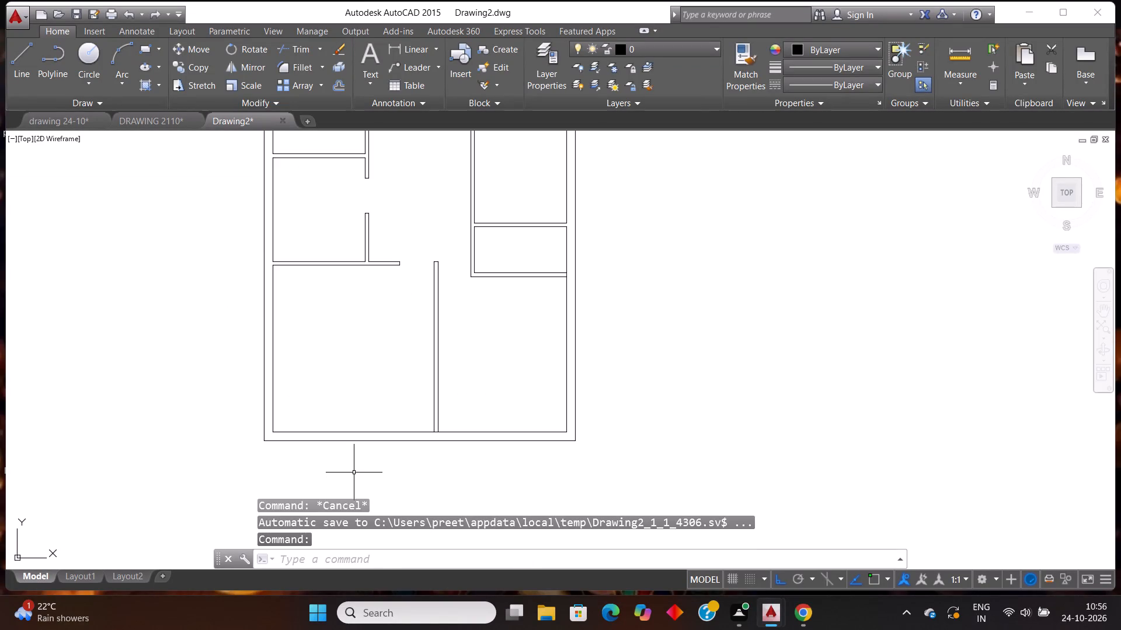
pyautogui.write('EX')
pyautogui.press('Return')
pyautogui.press('Return')
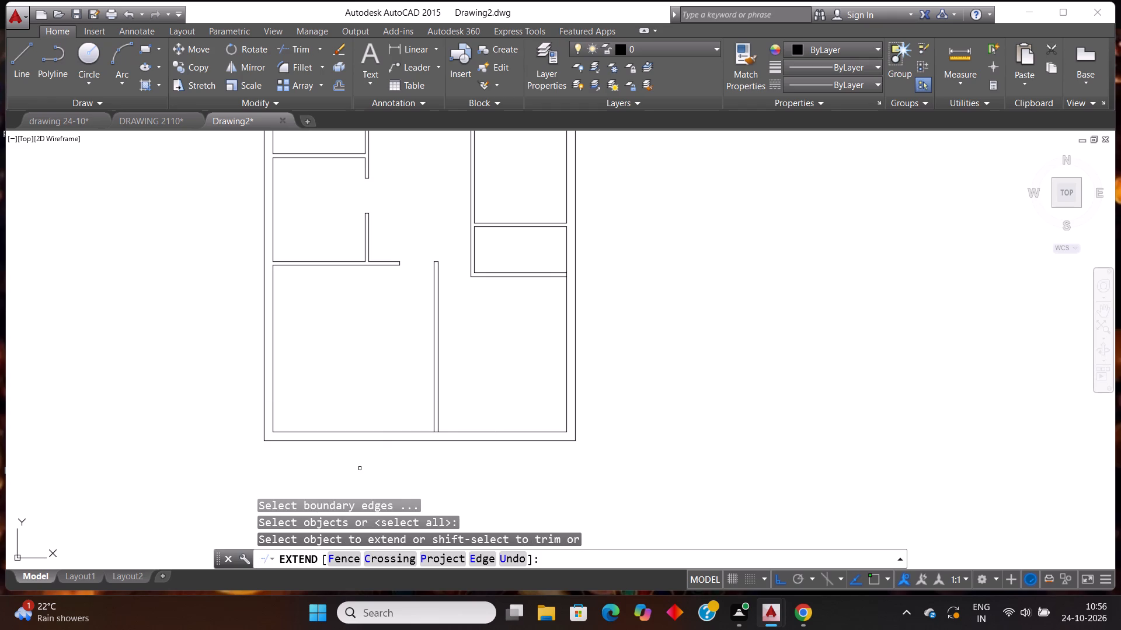
pyautogui.click(435, 400)
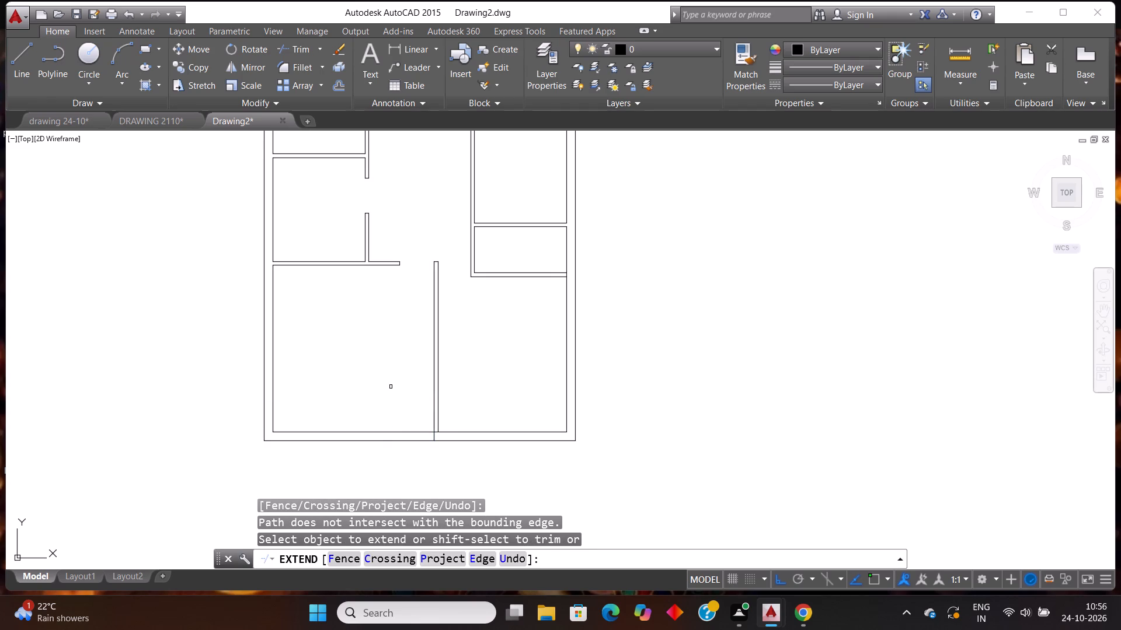
pyautogui.press('Escape')
pyautogui.press('Escape')
# Offset the extended partition line 4' to the left to mark the entrance width.
pyautogui.write('OFF')
pyautogui.press('Return')
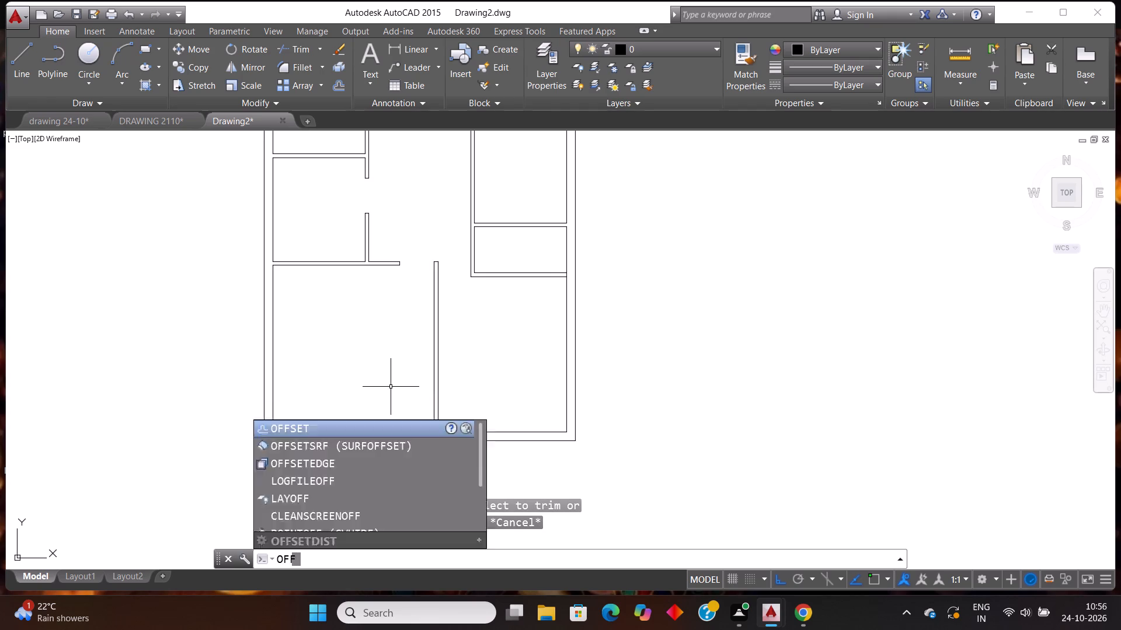
pyautogui.write("4'")
pyautogui.press('Return')
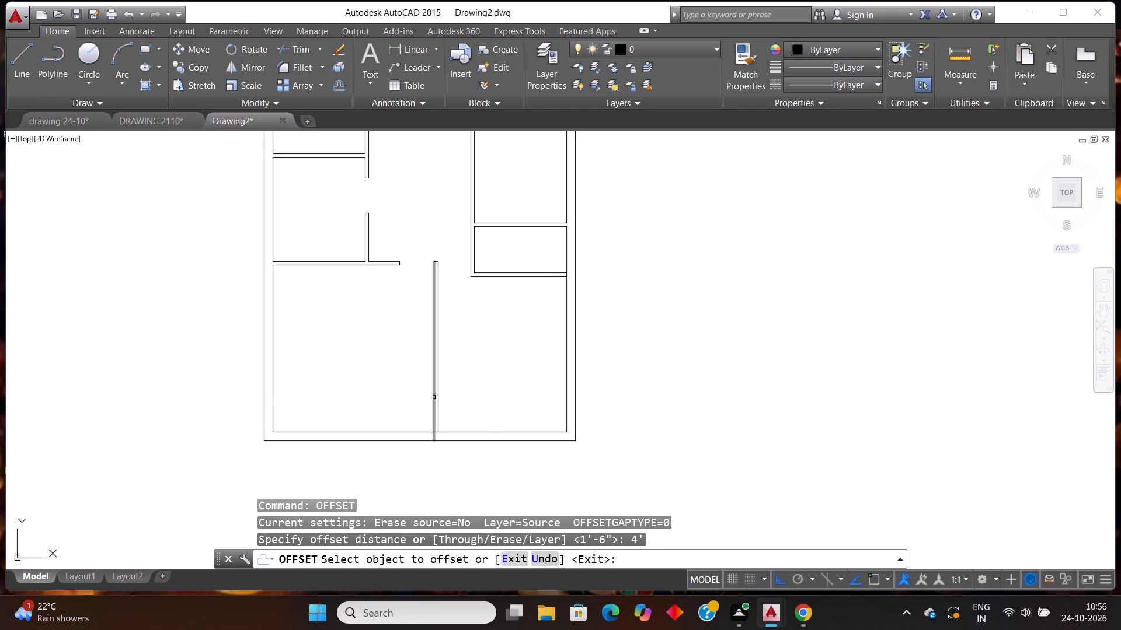
pyautogui.click(434, 397)
pyautogui.click(286, 373)
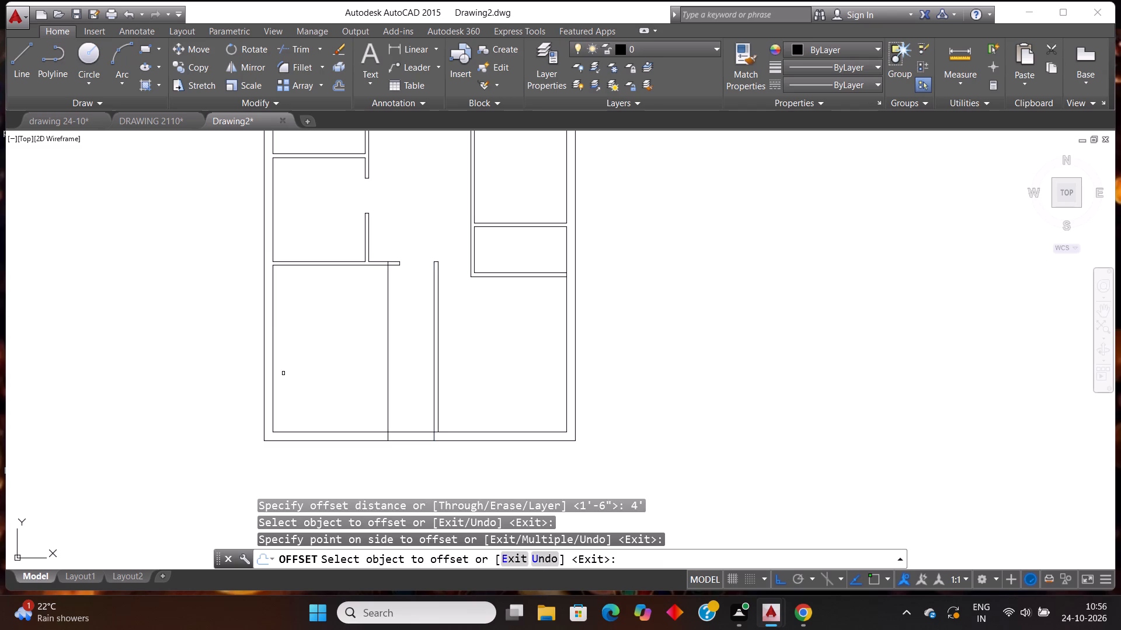
pyautogui.press('Escape')
# Trim the bottom wall between the two vertical lines to open the entrance, and trim the offset line inside the room.
pyautogui.write('TR')
pyautogui.press('Return')
pyautogui.press('Return')
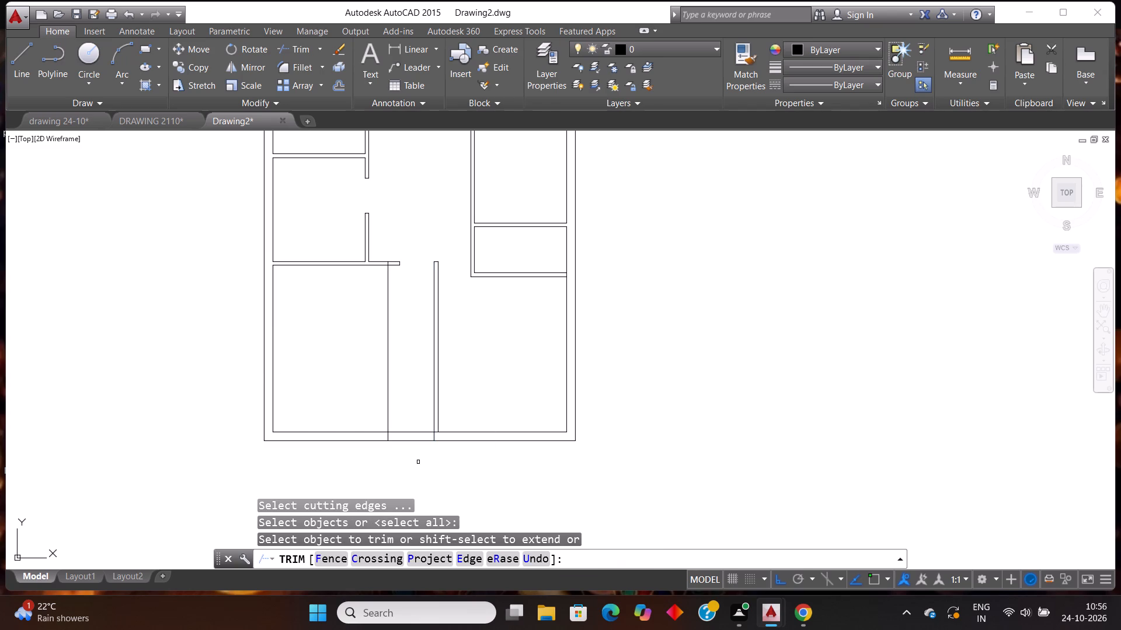
pyautogui.click(419, 462)
pyautogui.click(410, 417)
pyautogui.click(402, 371)
pyautogui.click(382, 376)
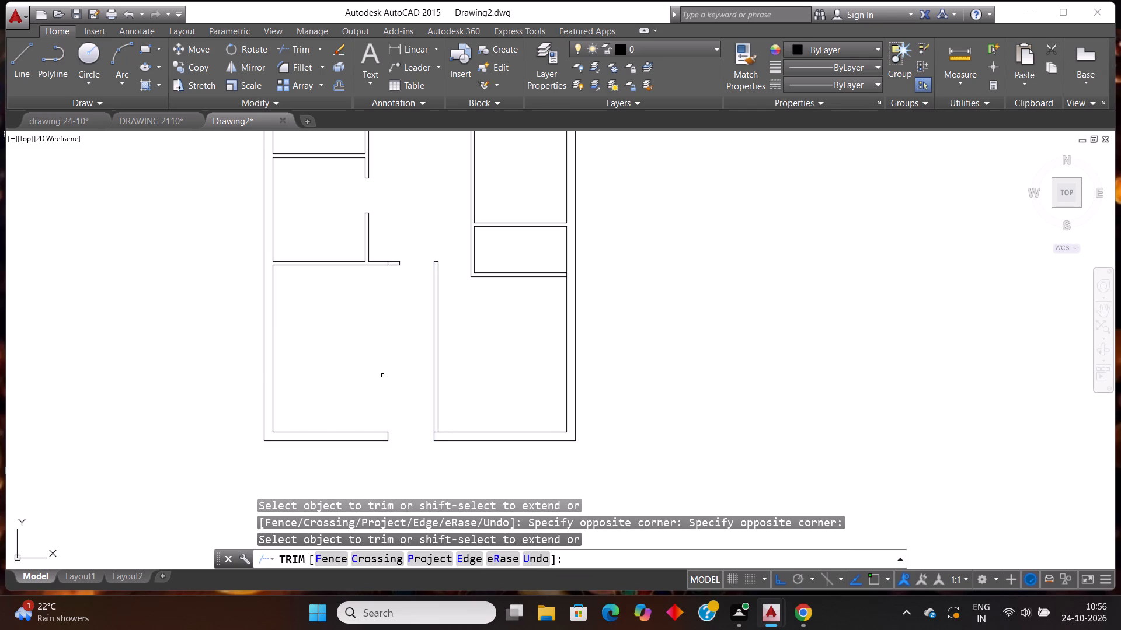
pyautogui.press('Escape')
pyautogui.press('Escape')
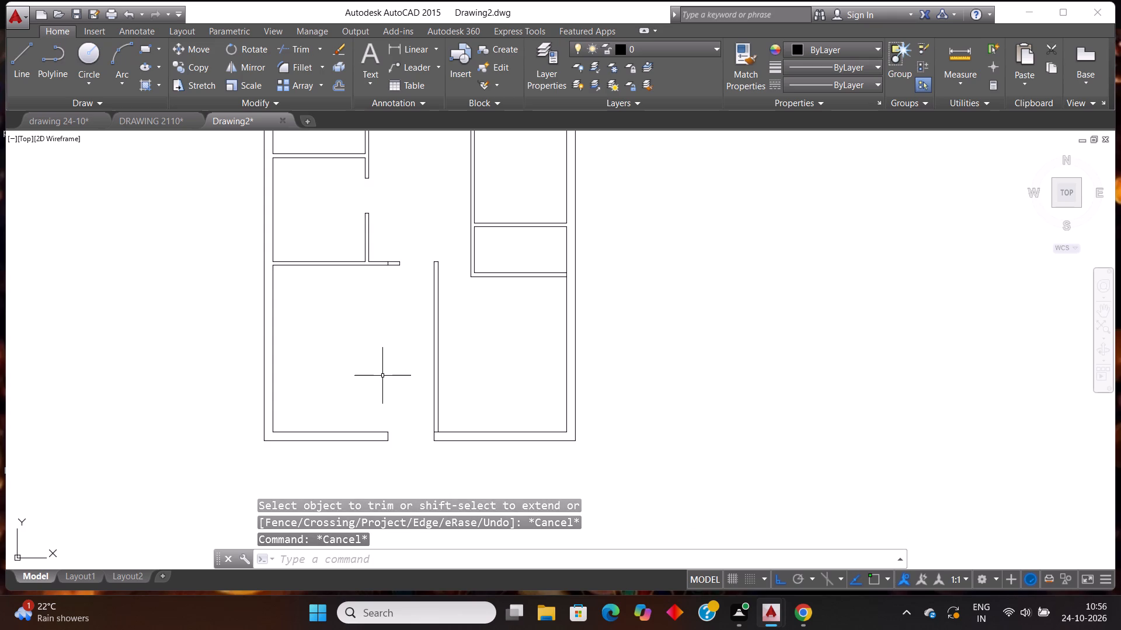
# Draw a horizontal line below the bottom wall, spanning slightly wider than the entrance opening.
pyautogui.press('l')
pyautogui.press('Return')
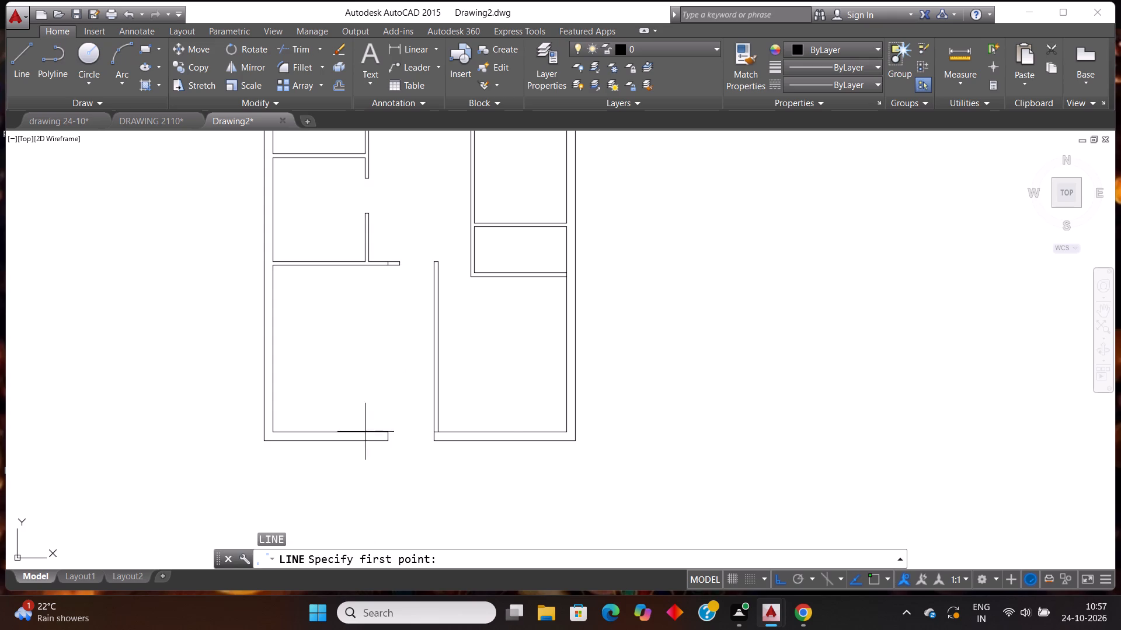
pyautogui.click(378, 481)
pyautogui.click(458, 485)
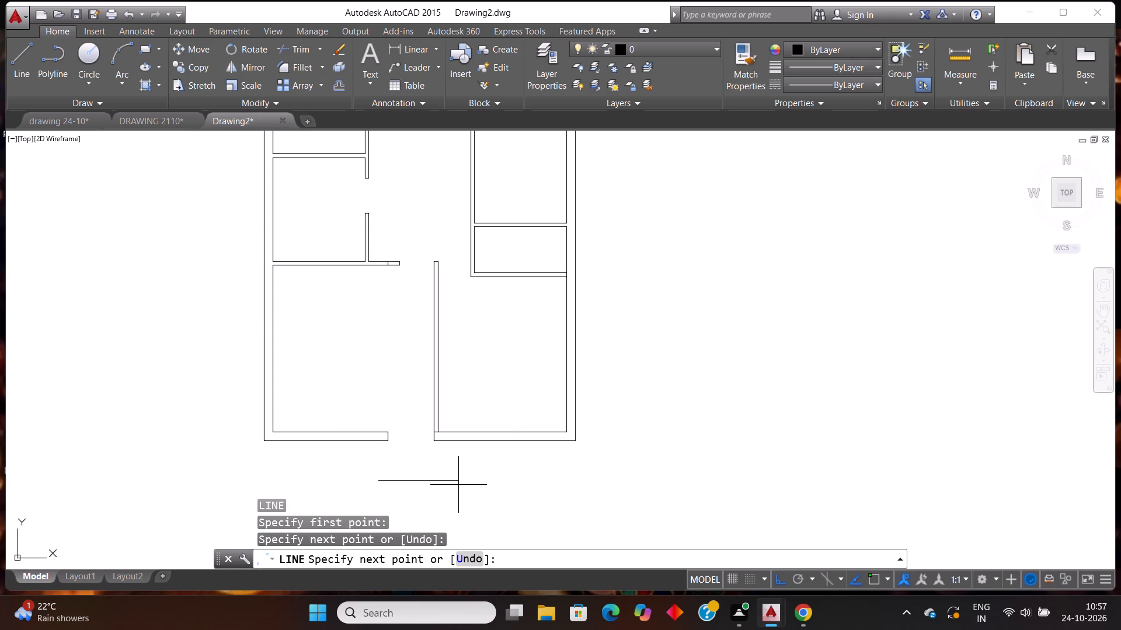
pyautogui.press('Escape')
pyautogui.press('Escape')
# Extend both entrance side lines down to the horizontal line below the wall.
pyautogui.write('EX')
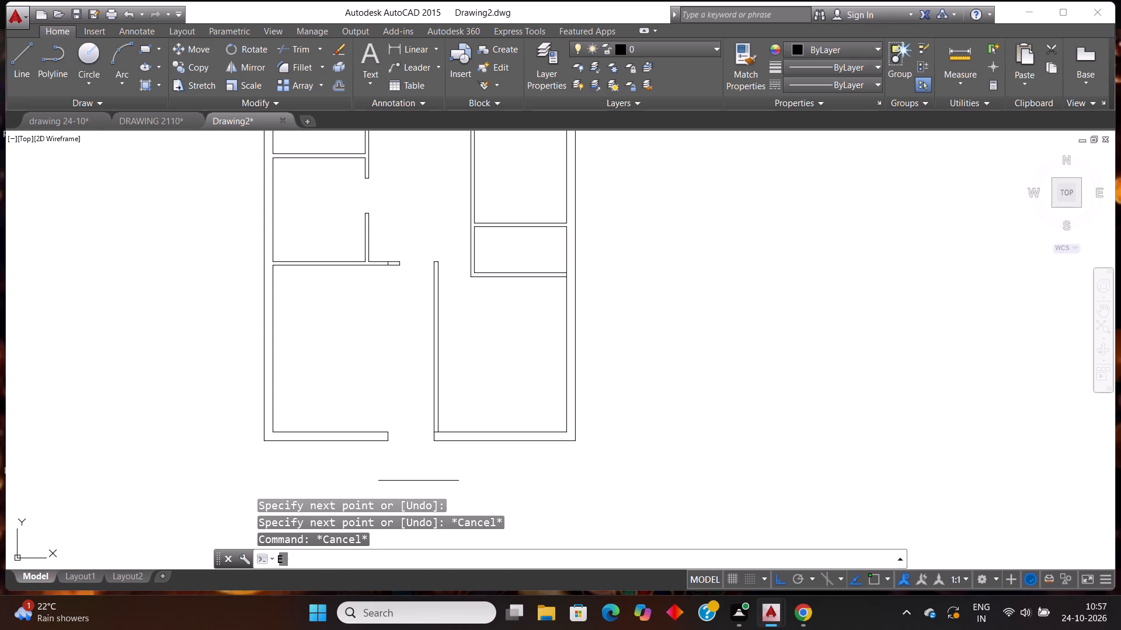
pyautogui.press('Return')
pyautogui.press('Return')
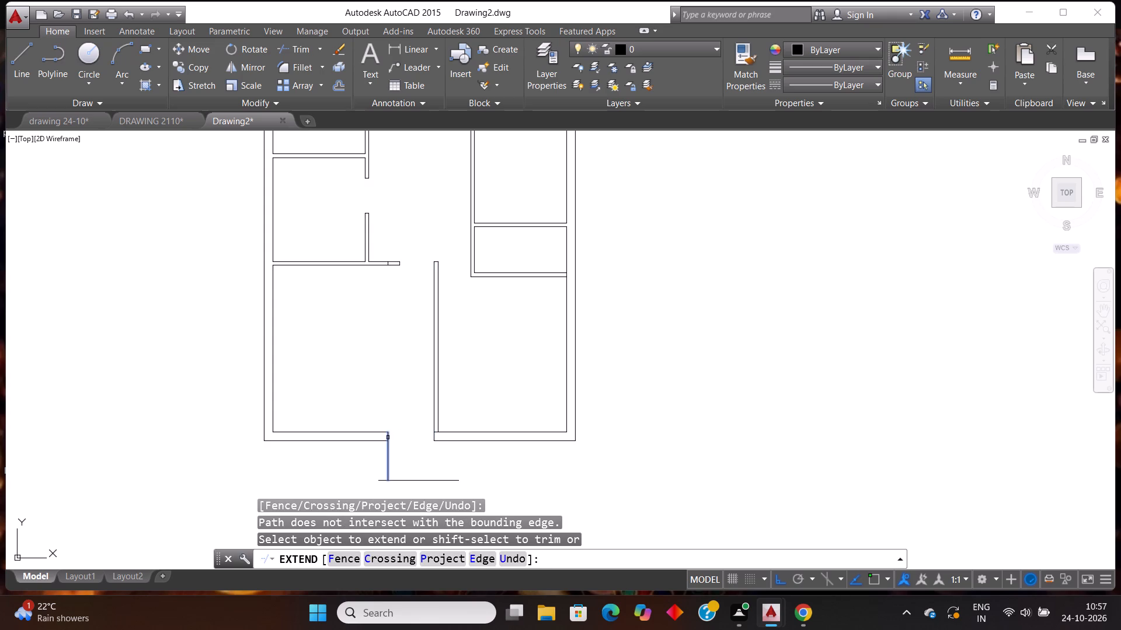
pyautogui.click(387, 437)
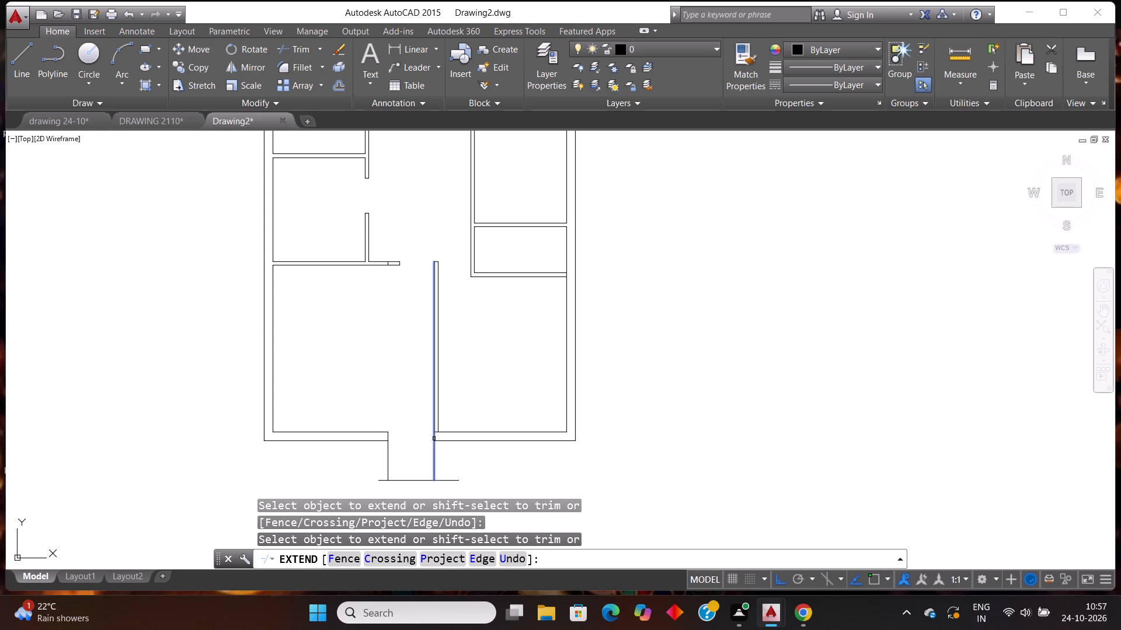
pyautogui.click(434, 439)
pyautogui.press('Escape')
pyautogui.press('Escape')
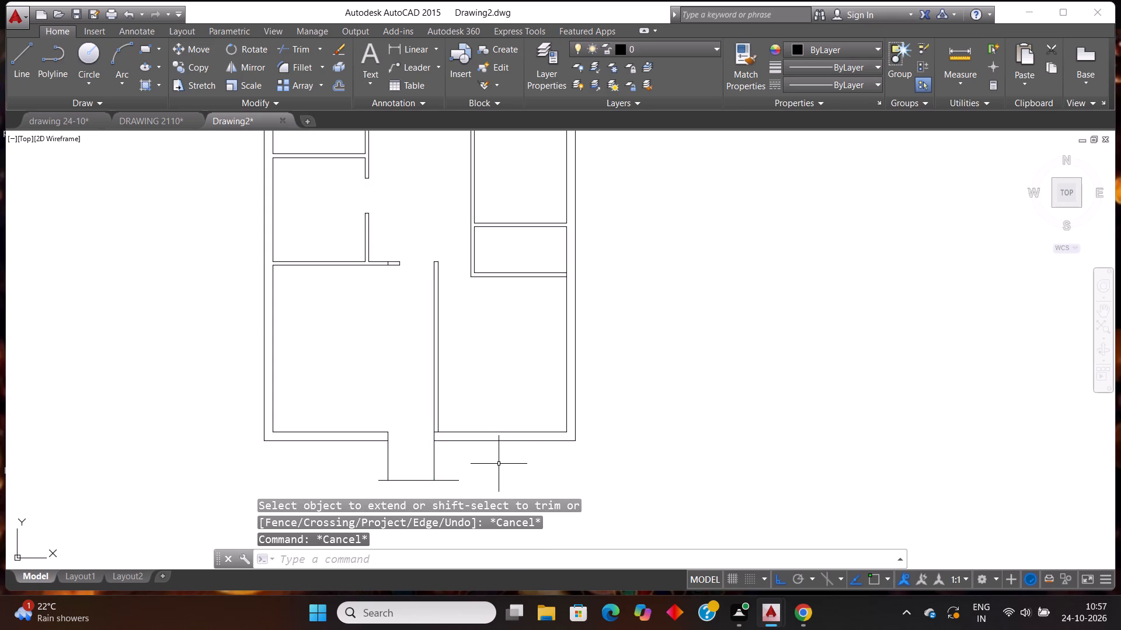
# Trim the bottom wall's inner line between the two lines of the lower vertical partition.
pyautogui.write('TR')
pyautogui.press('Return')
pyautogui.press('Return')
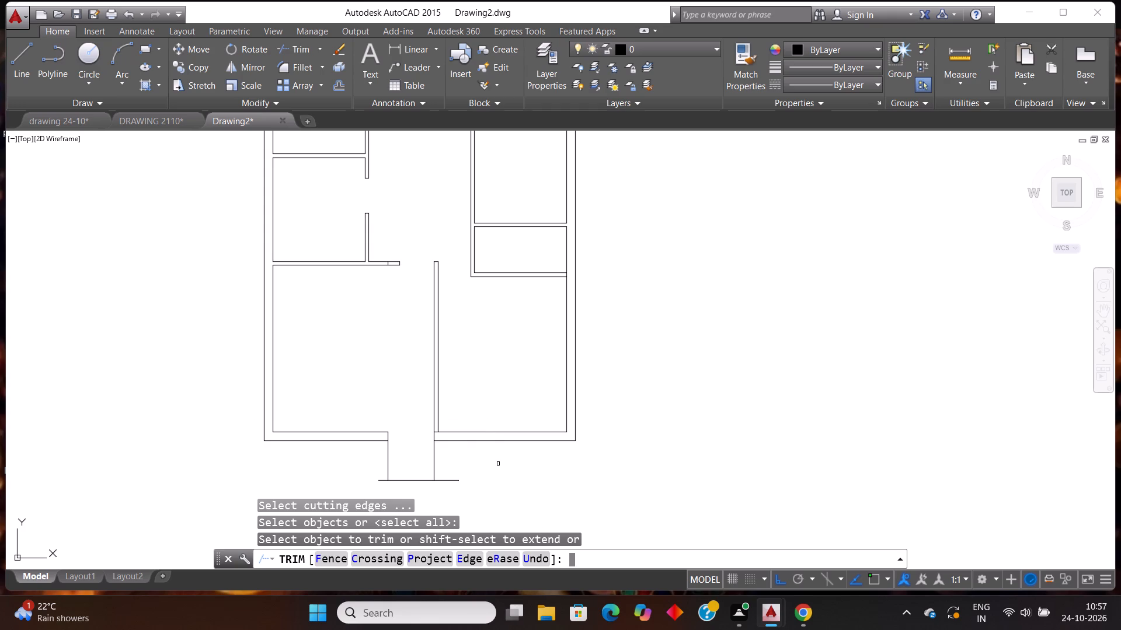
pyautogui.scroll(5, 457, 438)
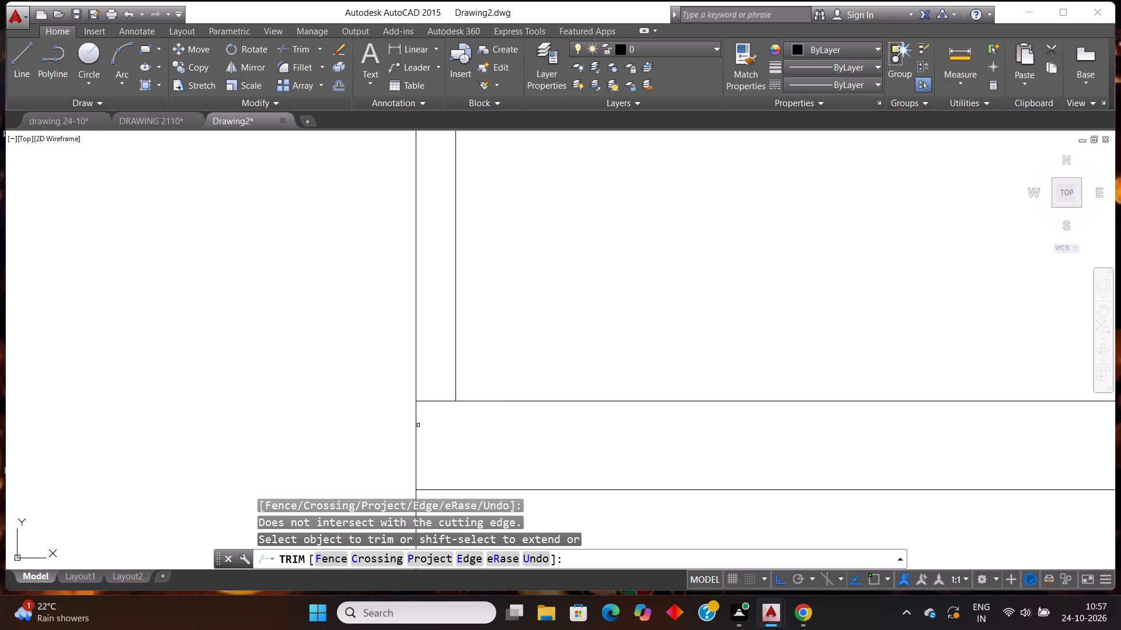
pyautogui.click(427, 420)
pyautogui.click(435, 380)
pyautogui.scroll(-3, 435, 380)
pyautogui.scroll(-2, 481, 408)
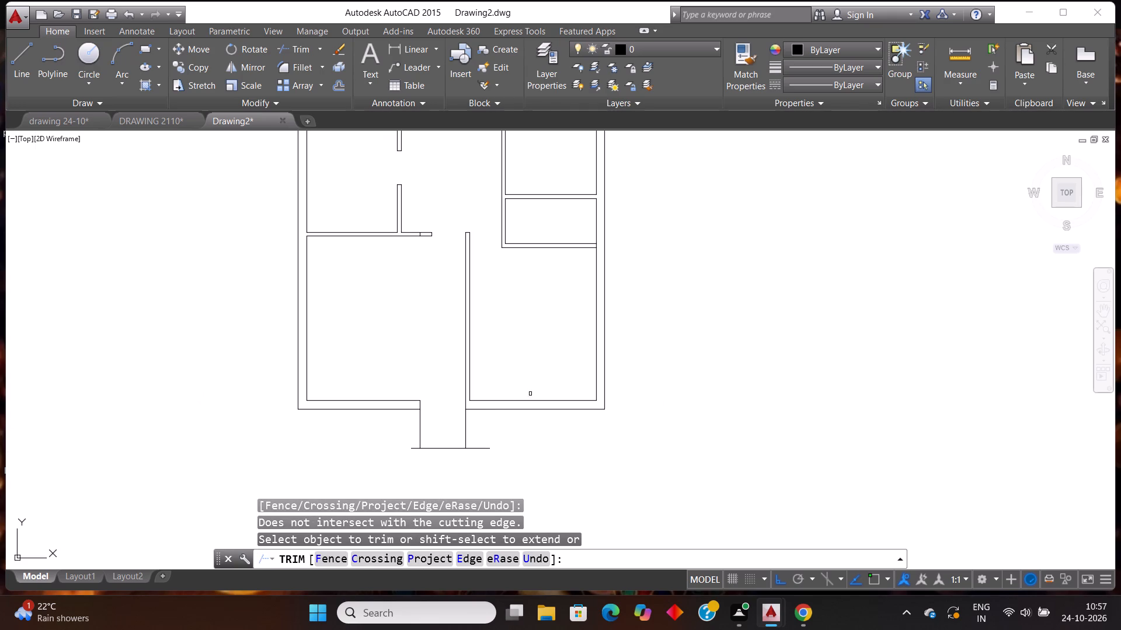
# Trim both overhanging ends of the horizontal line outside the entrance side lines.
pyautogui.click(489, 461)
pyautogui.click(485, 445)
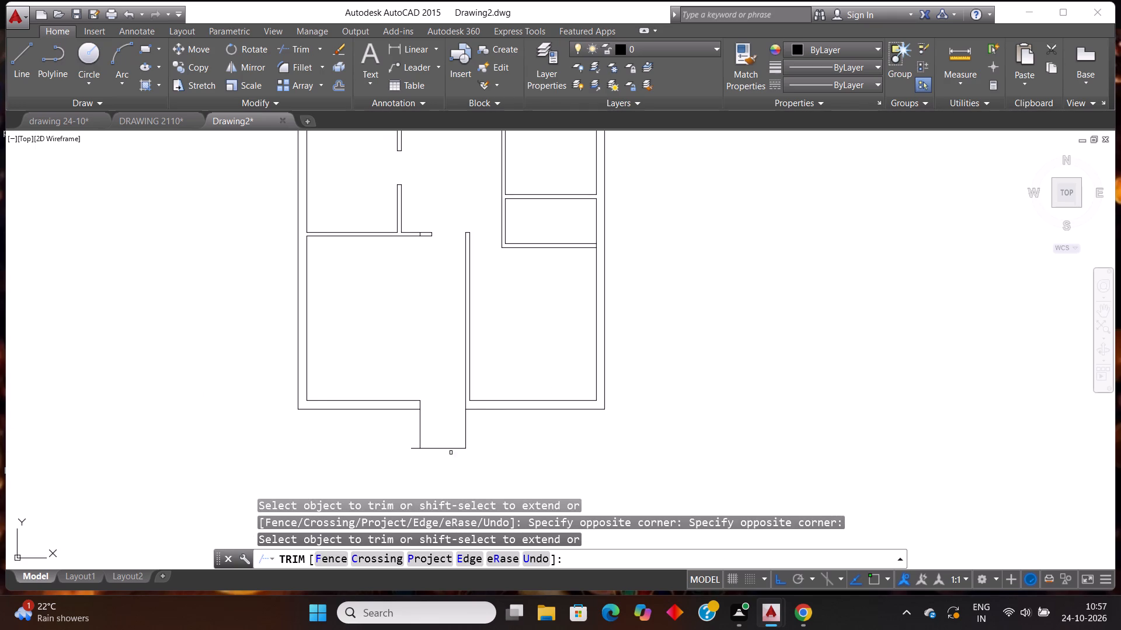
pyautogui.click(420, 457)
pyautogui.click(407, 444)
pyautogui.press('Escape')
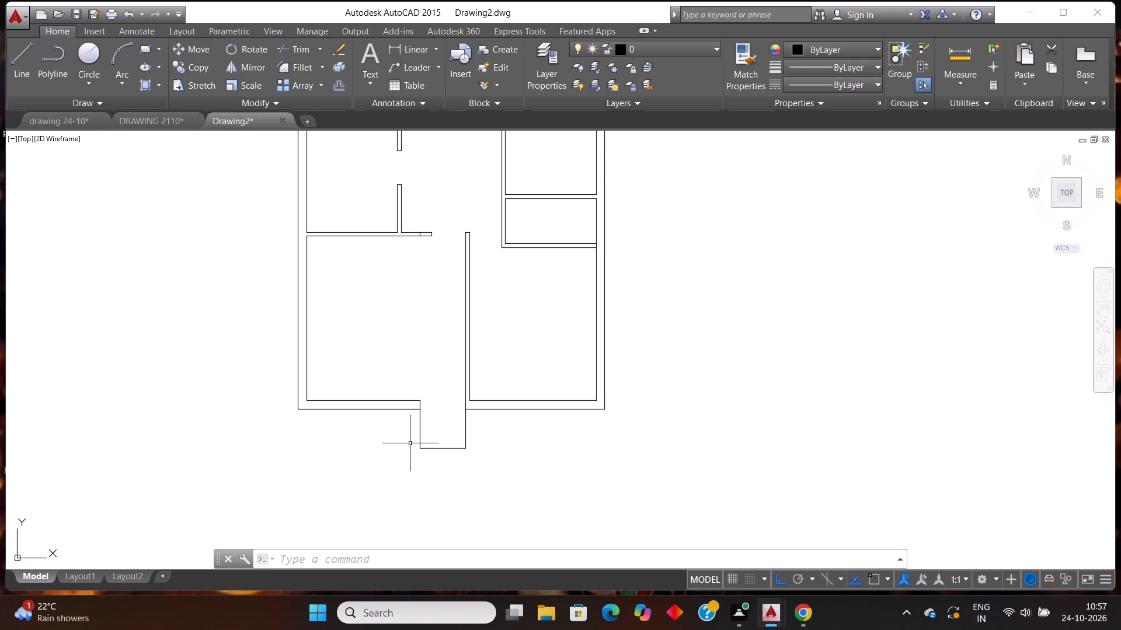
# Offset the horizontal line upward three times at 1' spacing to form the entrance steps.
pyautogui.scroll(1, 444, 468)
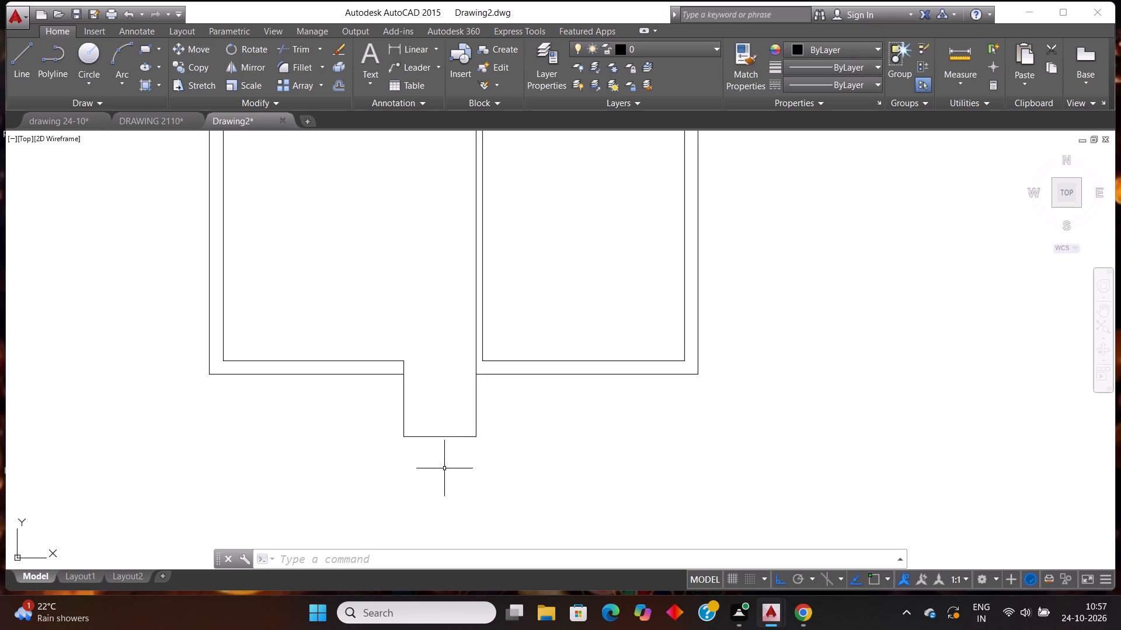
pyautogui.press('Escape')
pyautogui.write('OFF')
pyautogui.press('Return')
pyautogui.write("1'")
pyautogui.press('Return')
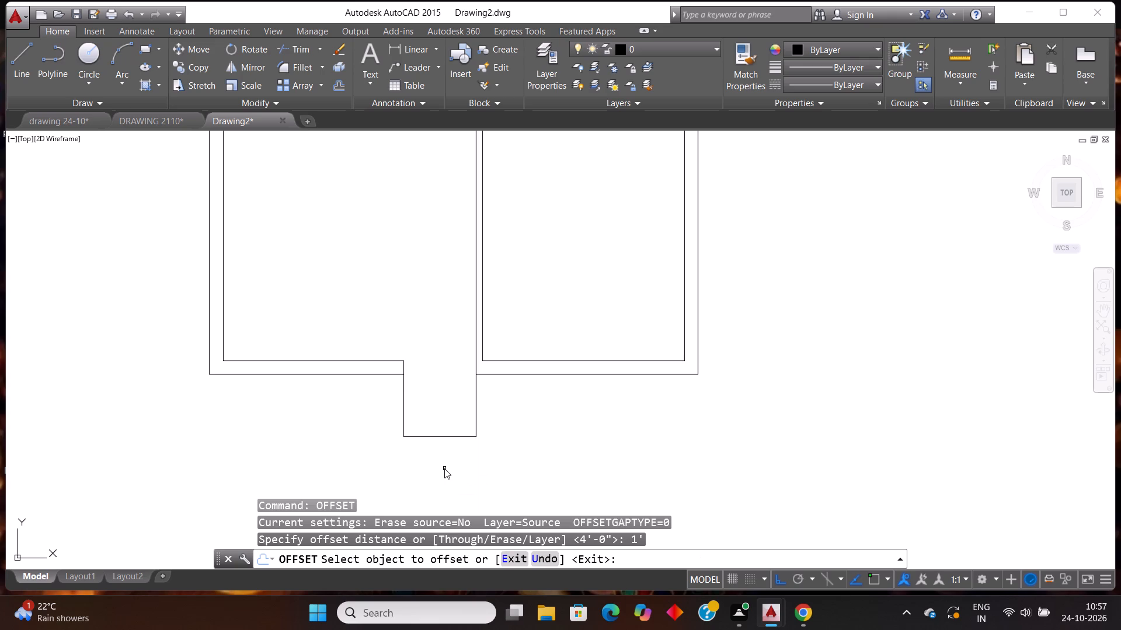
pyautogui.click(423, 437)
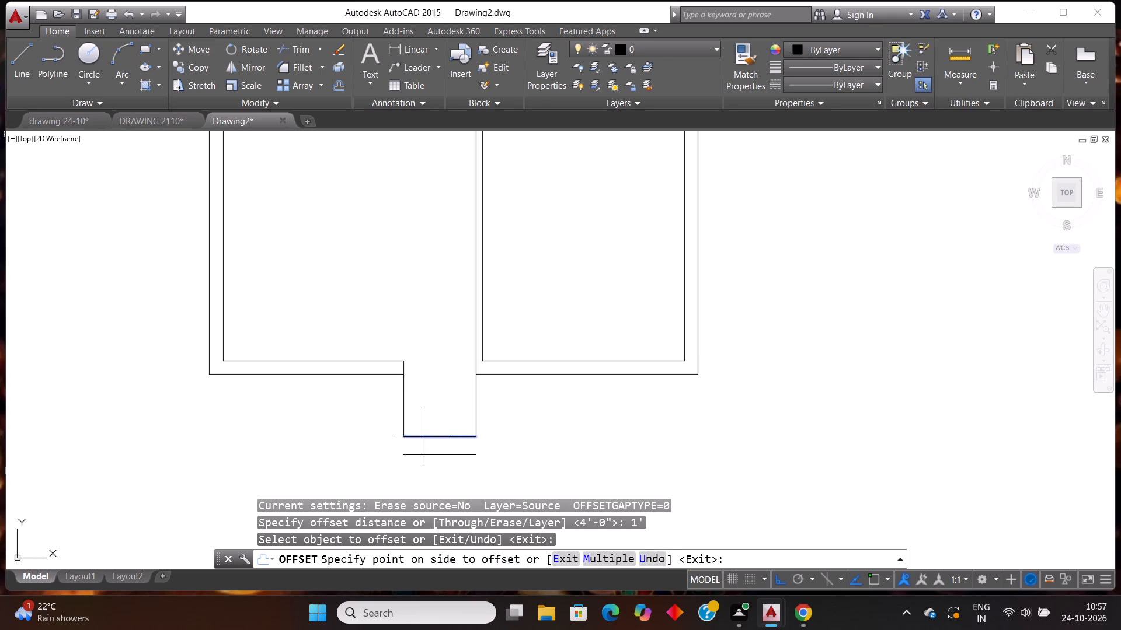
pyautogui.click(424, 396)
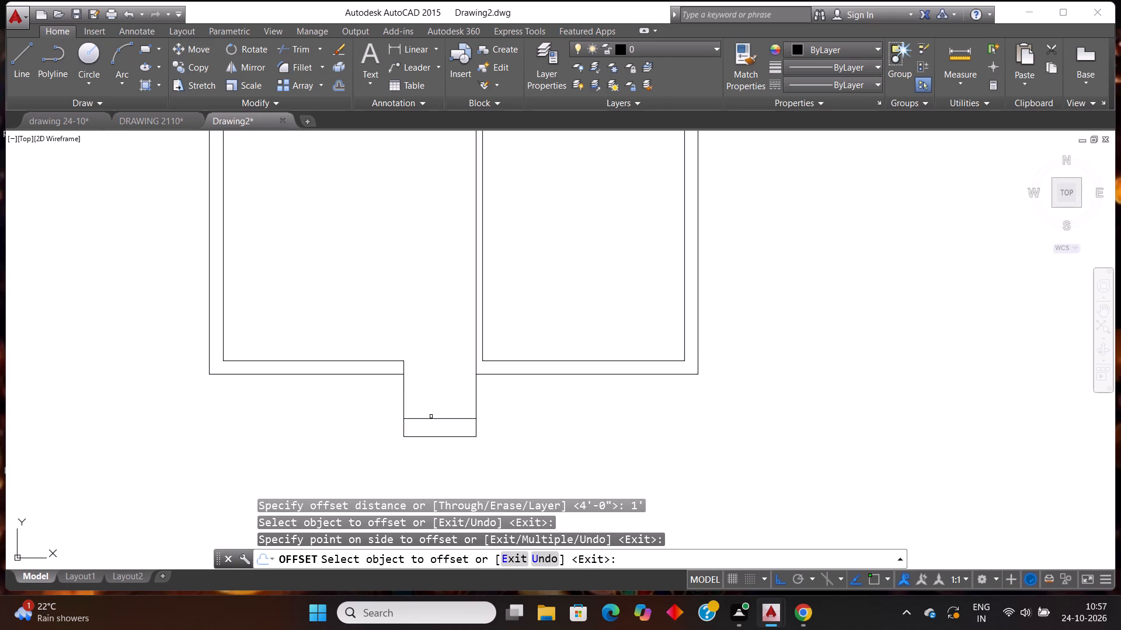
pyautogui.click(430, 418)
pyautogui.click(432, 388)
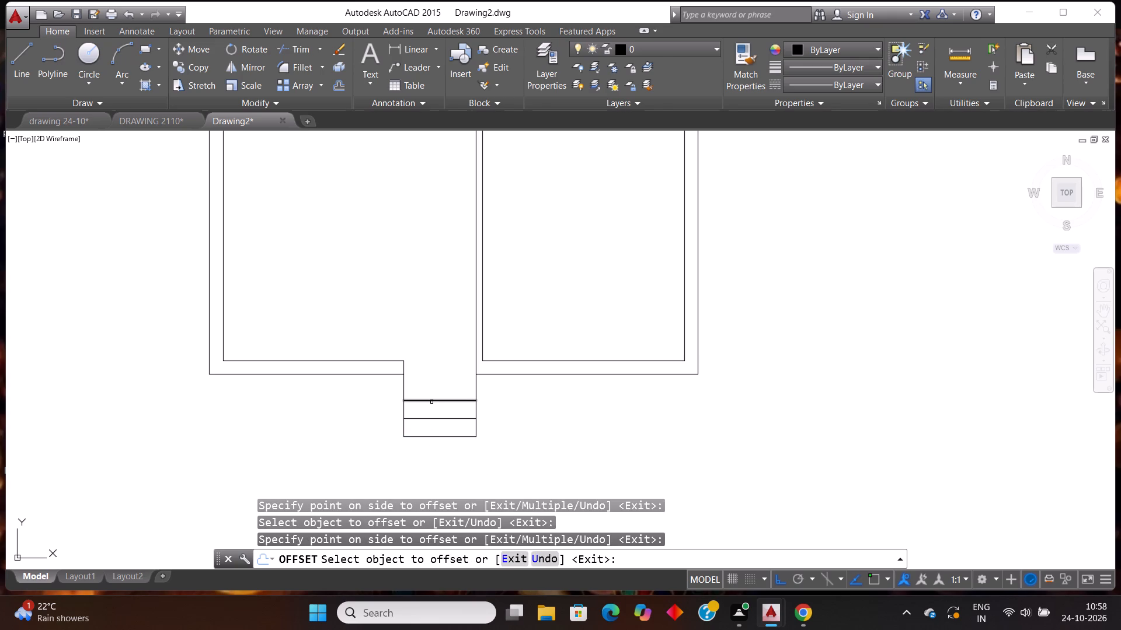
pyautogui.click(431, 401)
pyautogui.click(422, 344)
pyautogui.press('Escape')
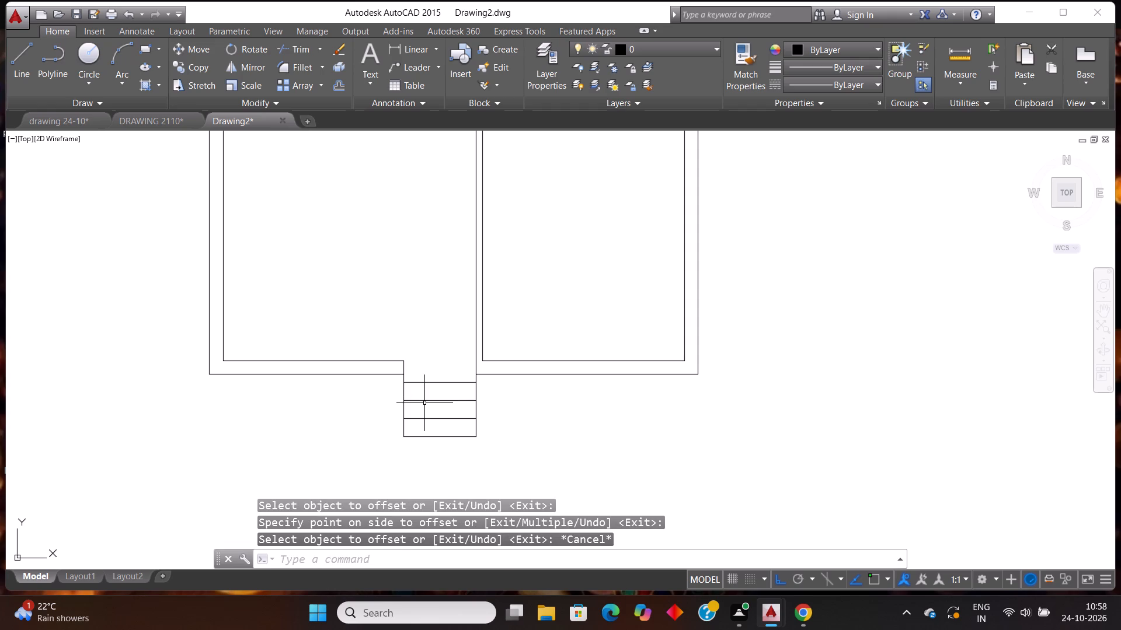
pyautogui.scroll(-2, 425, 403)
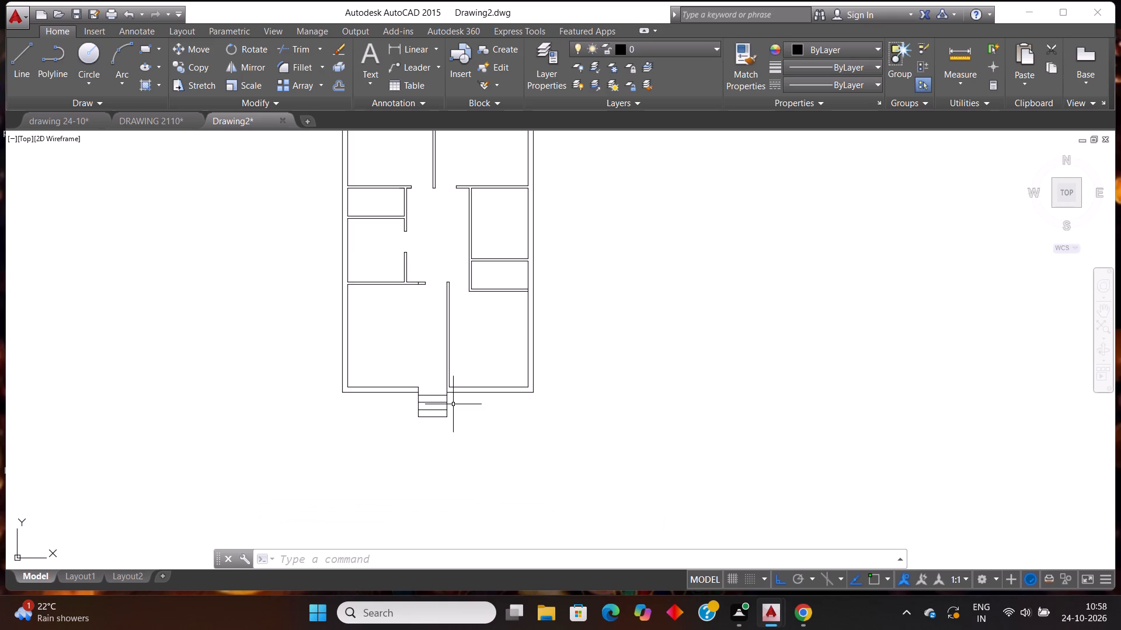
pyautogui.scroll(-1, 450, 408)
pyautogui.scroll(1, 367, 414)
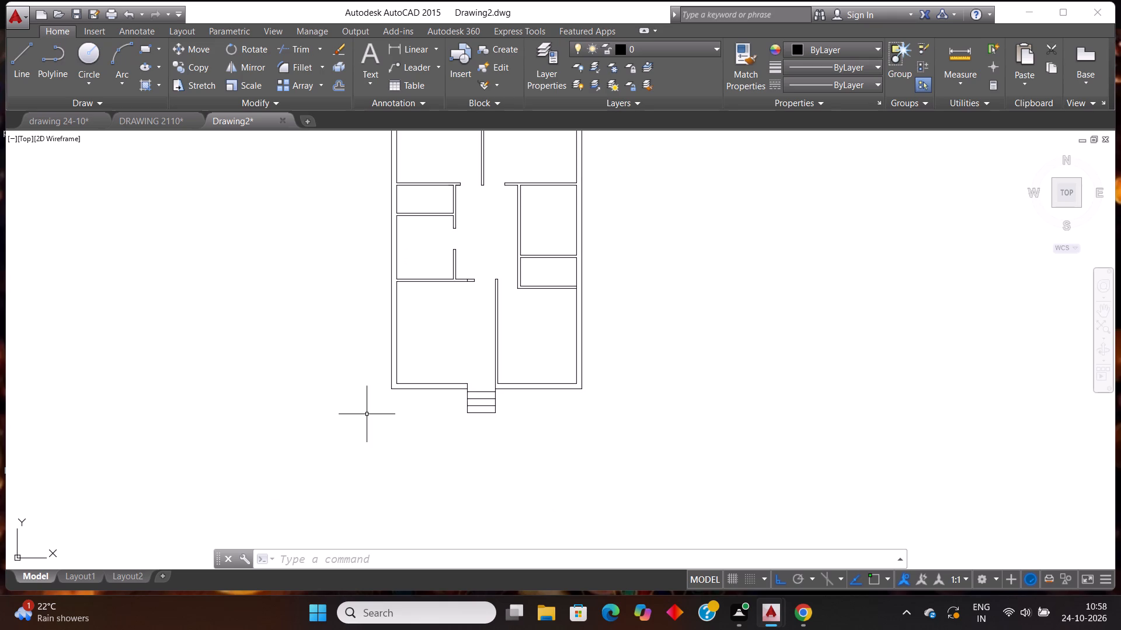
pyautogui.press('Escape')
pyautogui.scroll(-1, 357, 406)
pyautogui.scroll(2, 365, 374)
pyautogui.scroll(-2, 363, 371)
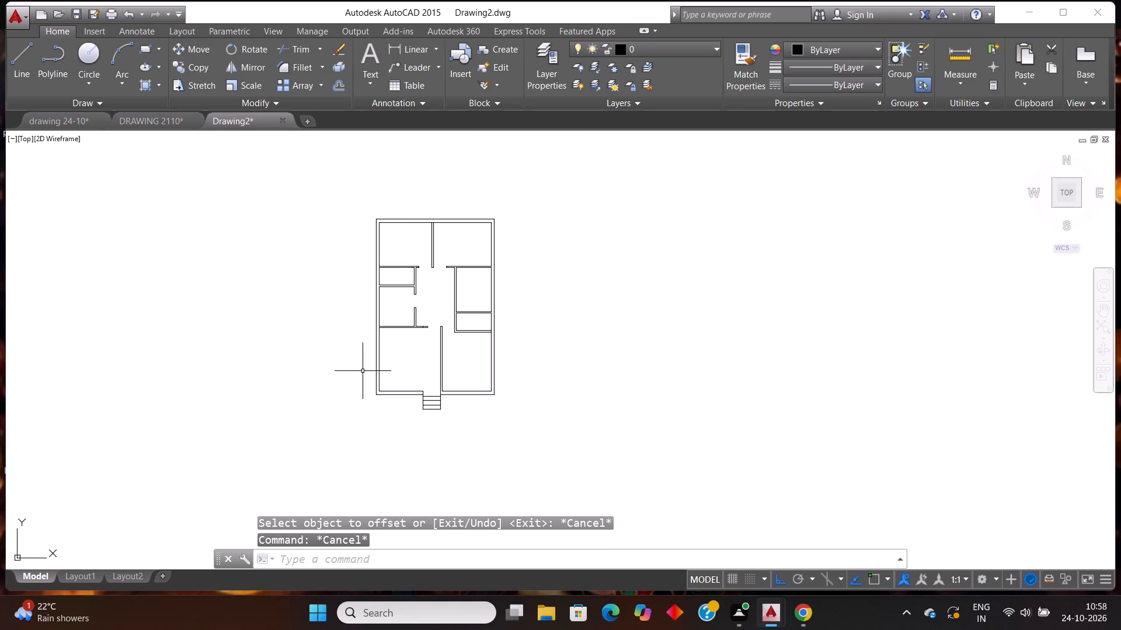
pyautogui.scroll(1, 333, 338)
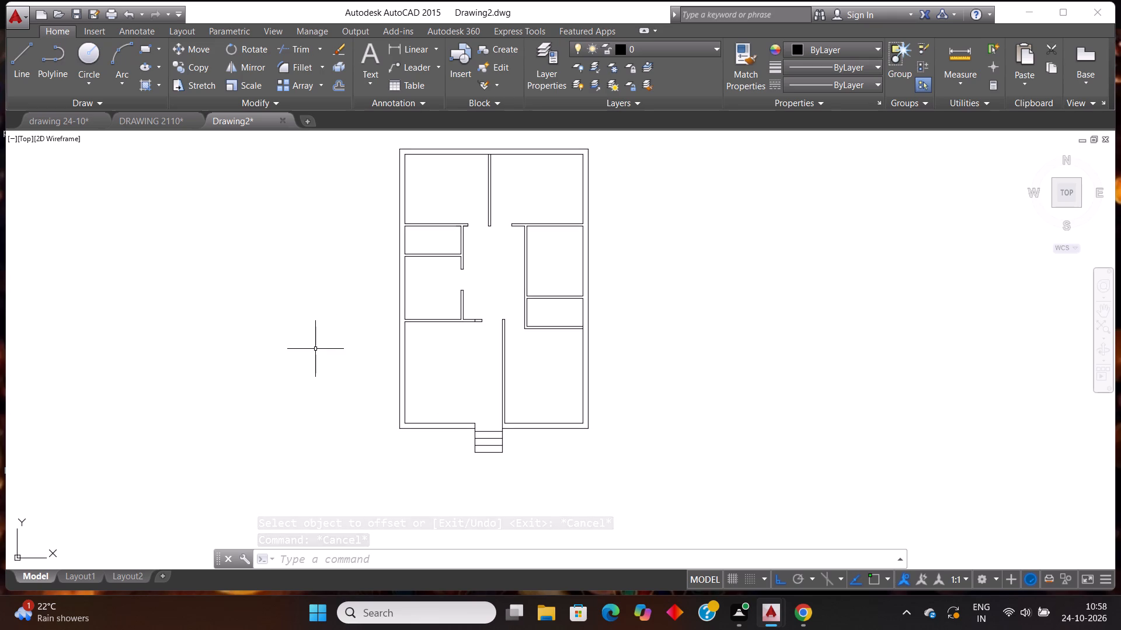
# Offset the right wall's inner line and the top partition line 3' into the middle-right room to outline the staircase.
pyautogui.scroll(-1, 315, 349)
pyautogui.scroll(2, 526, 216)
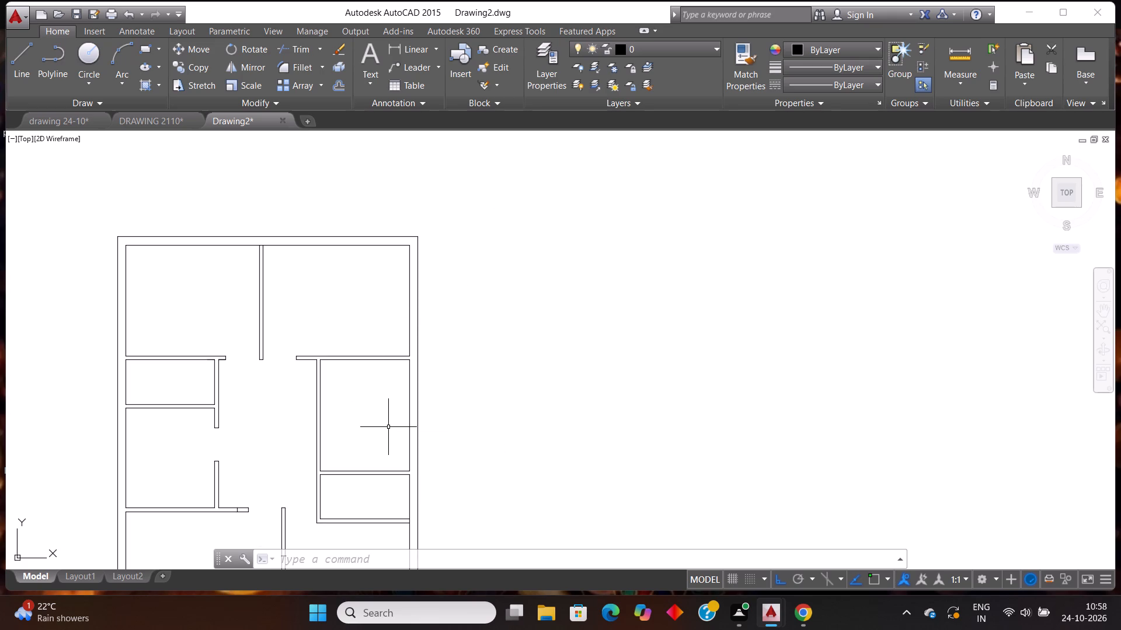
pyautogui.write('OFF')
pyautogui.press('Return')
pyautogui.write("3'")
pyautogui.press('Return')
pyautogui.click(409, 442)
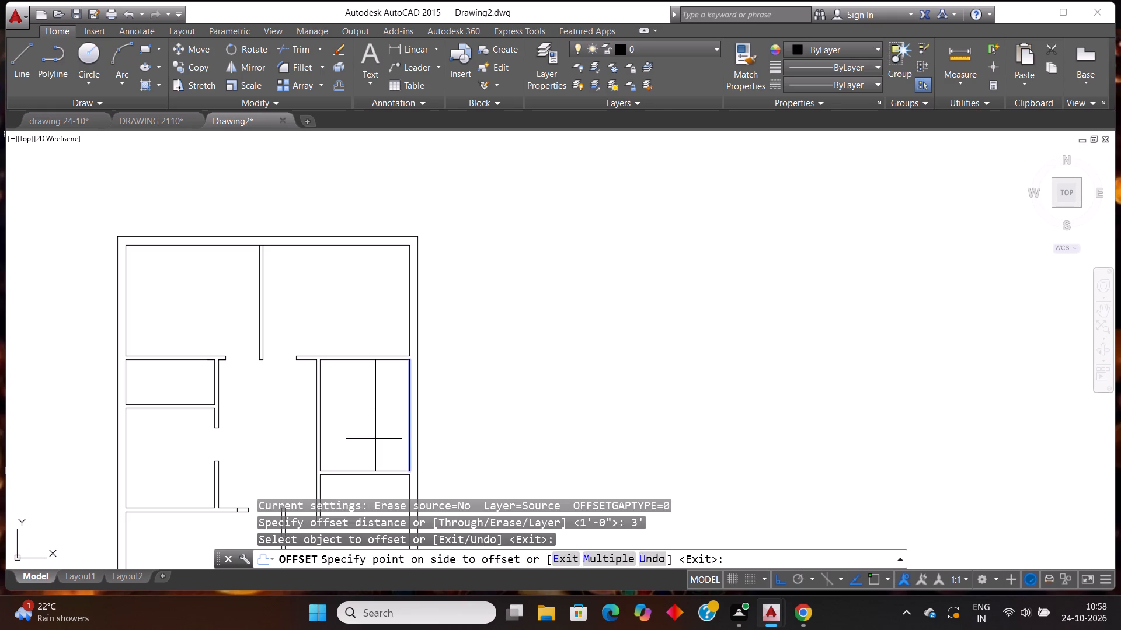
pyautogui.click(369, 437)
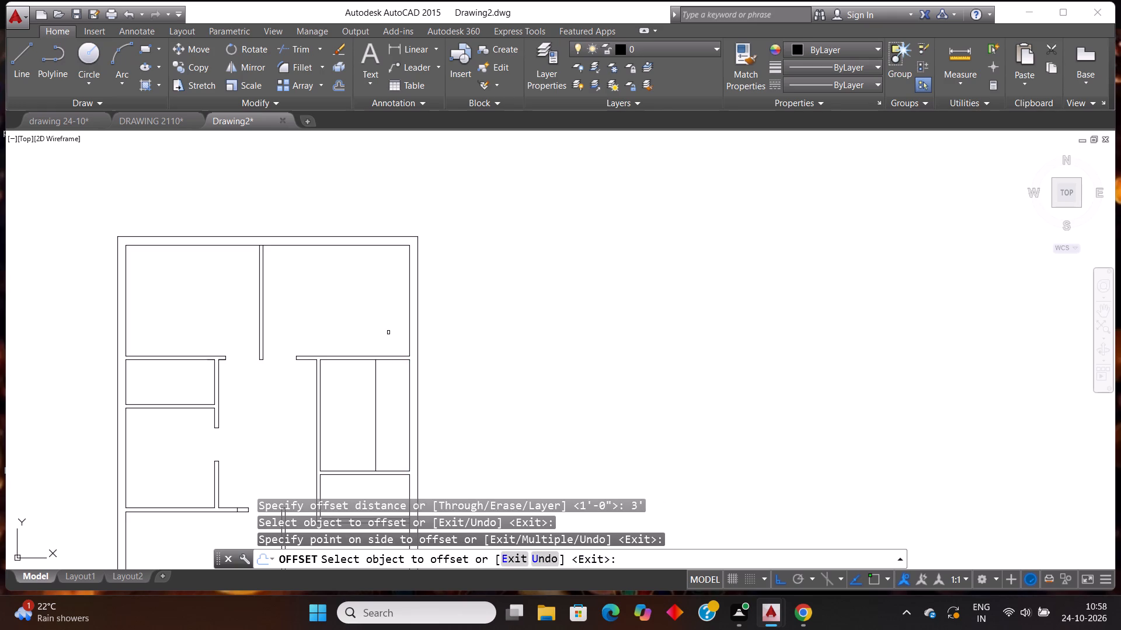
pyautogui.click(390, 359)
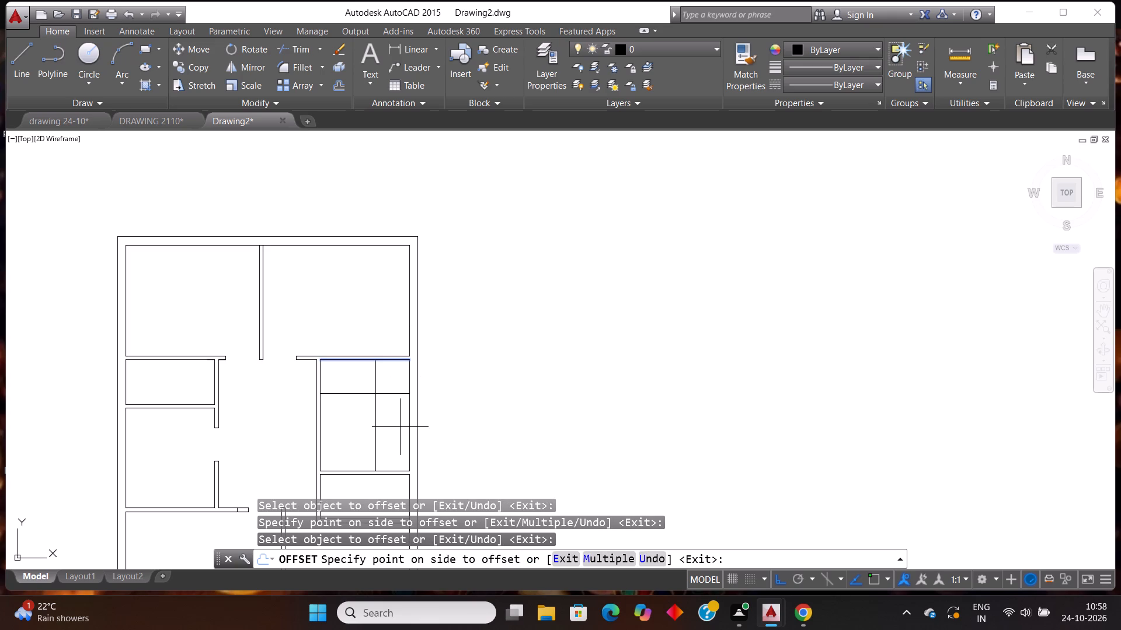
pyautogui.click(400, 427)
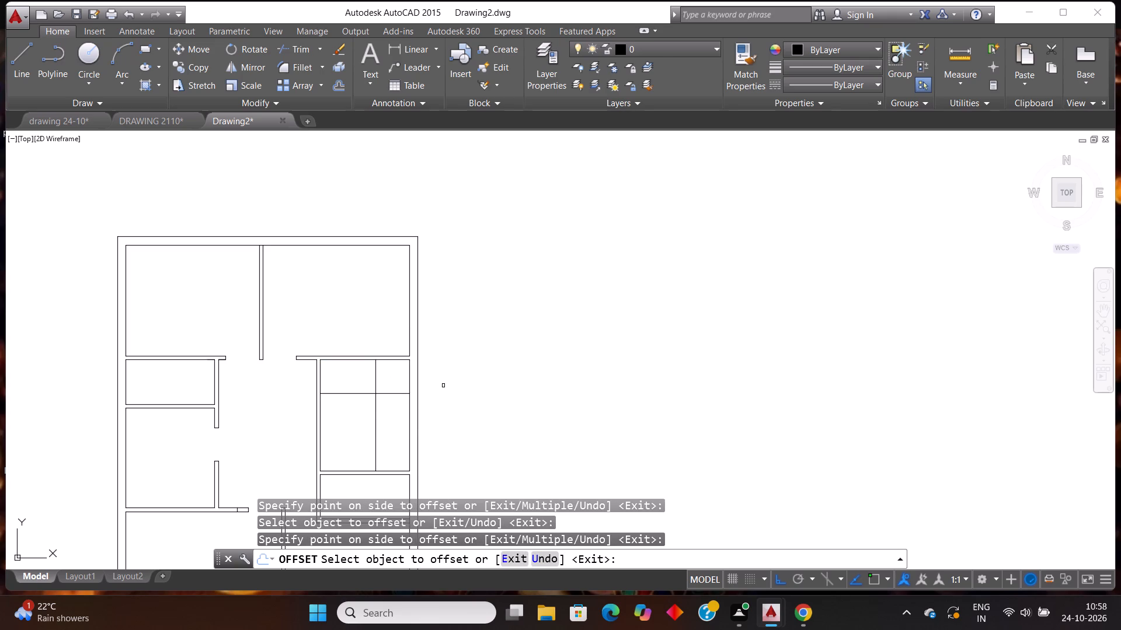
pyautogui.press('Escape')
pyautogui.press('Escape')
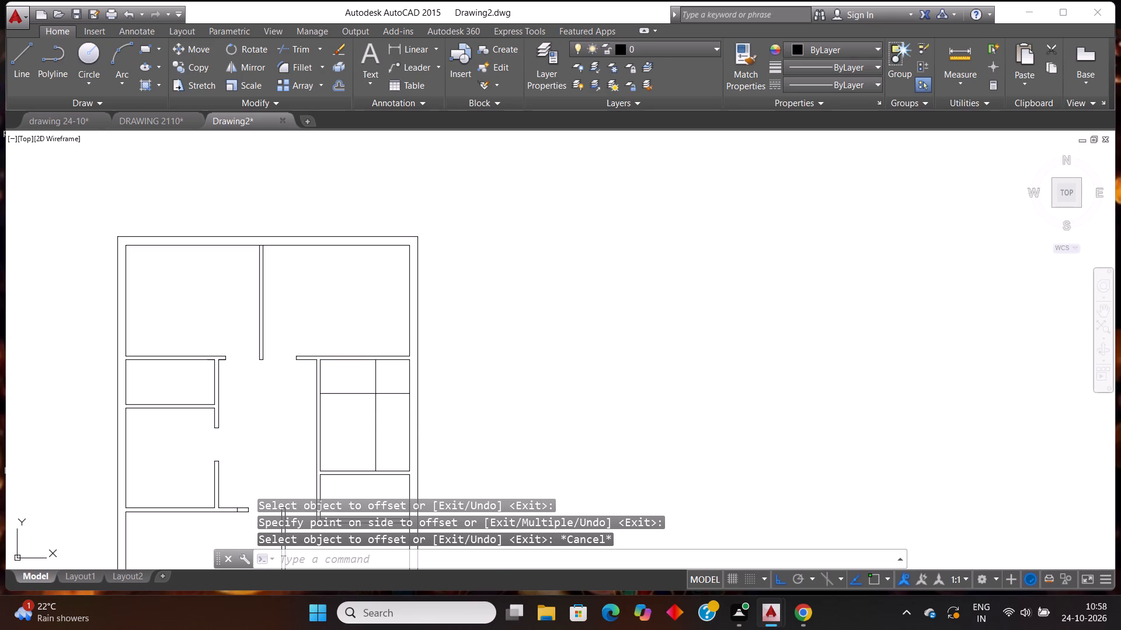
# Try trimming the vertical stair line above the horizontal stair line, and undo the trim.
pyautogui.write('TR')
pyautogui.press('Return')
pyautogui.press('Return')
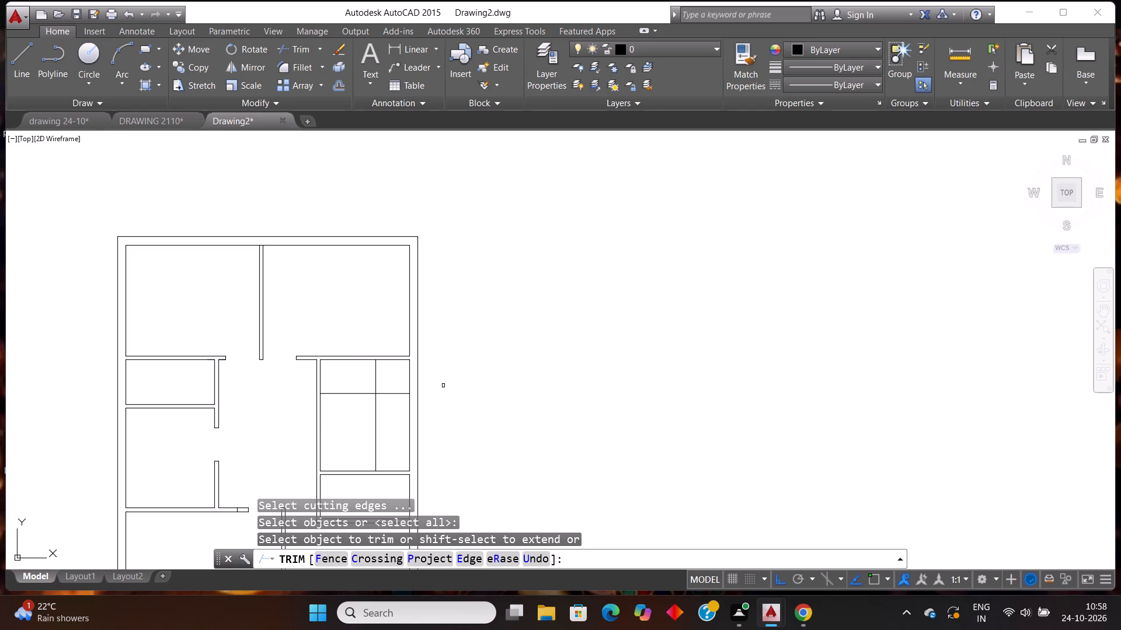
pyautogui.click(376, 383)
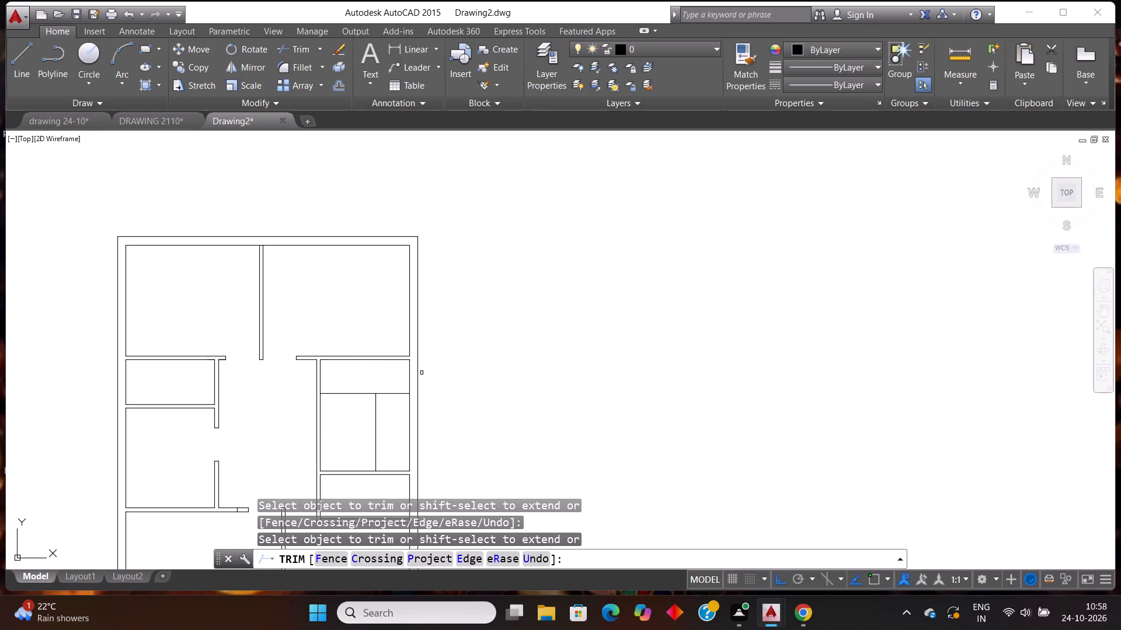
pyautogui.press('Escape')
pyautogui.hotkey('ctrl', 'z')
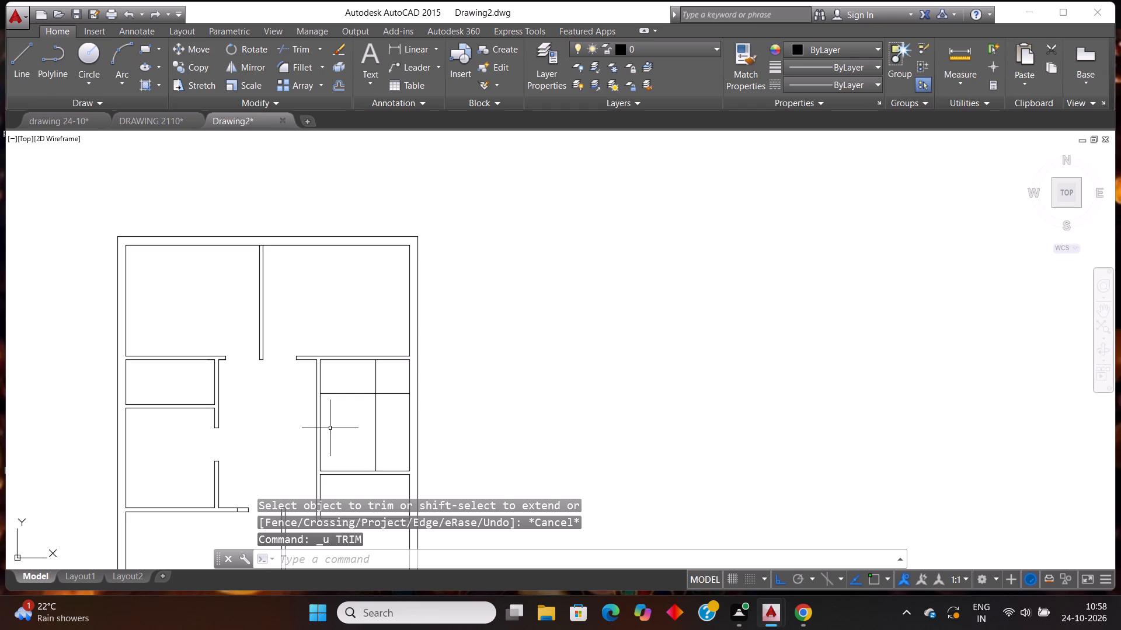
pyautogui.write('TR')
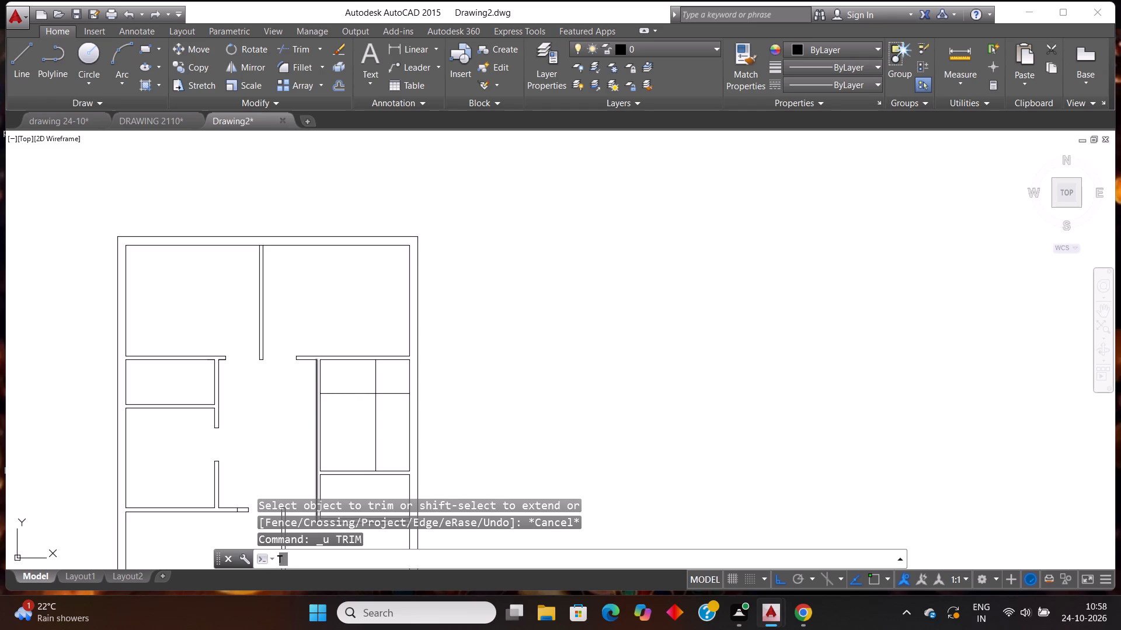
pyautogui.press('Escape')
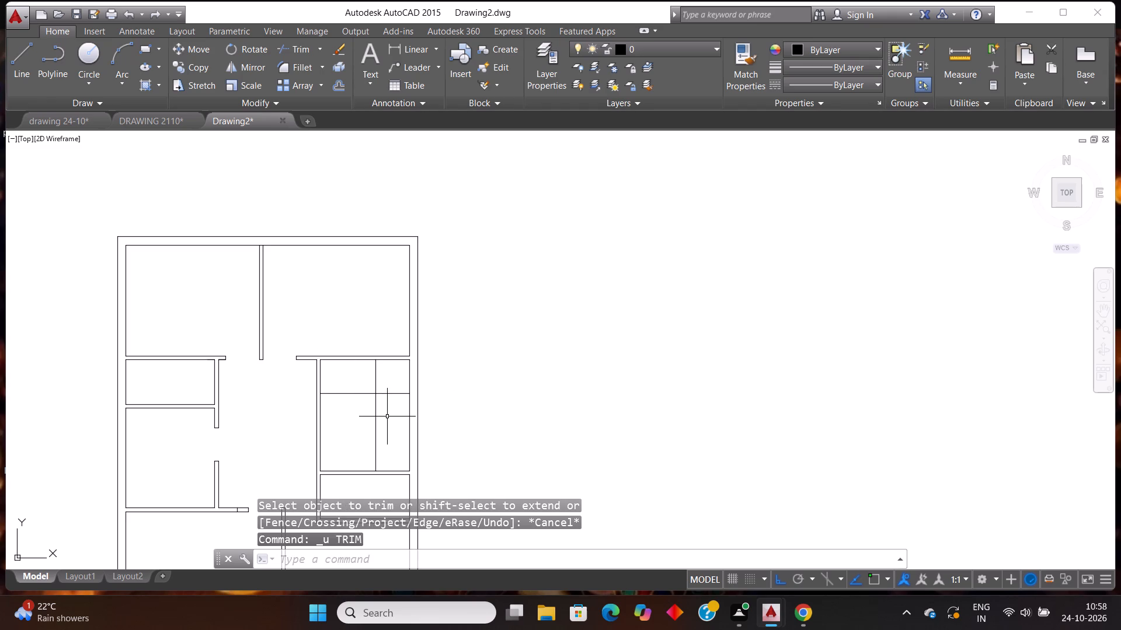
# Offset the vertical stair line four times at 1' spacing toward the room's left partition to form the upper flight's treads.
pyautogui.write('OFF')
pyautogui.press('Return')
pyautogui.write("1'")
pyautogui.press('Return')
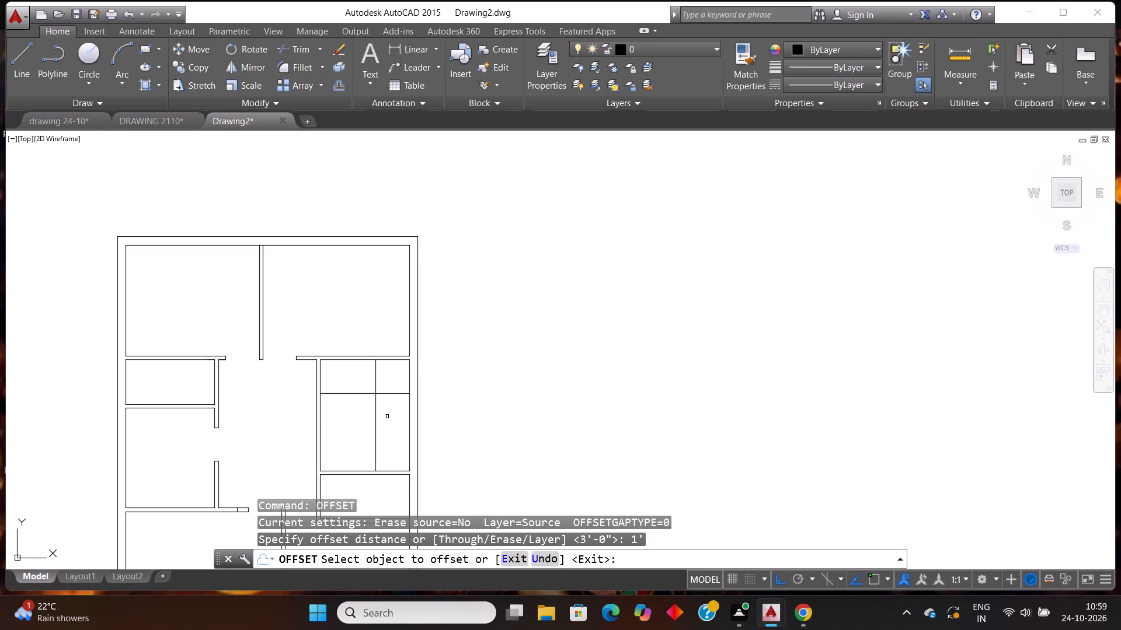
pyautogui.click(376, 379)
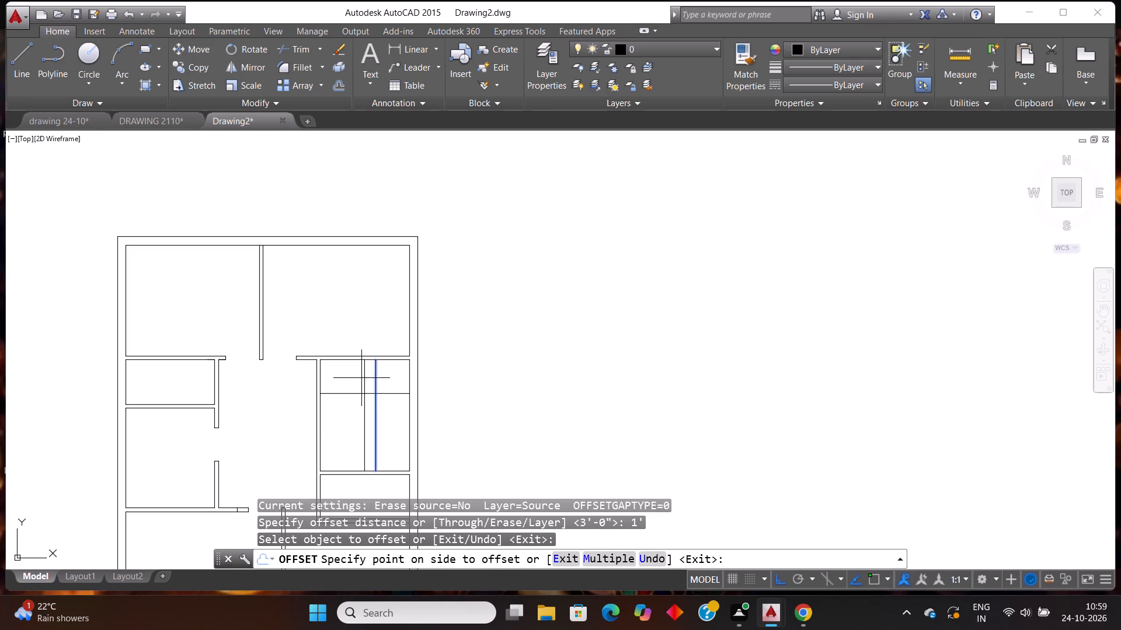
pyautogui.click(361, 378)
pyautogui.click(364, 381)
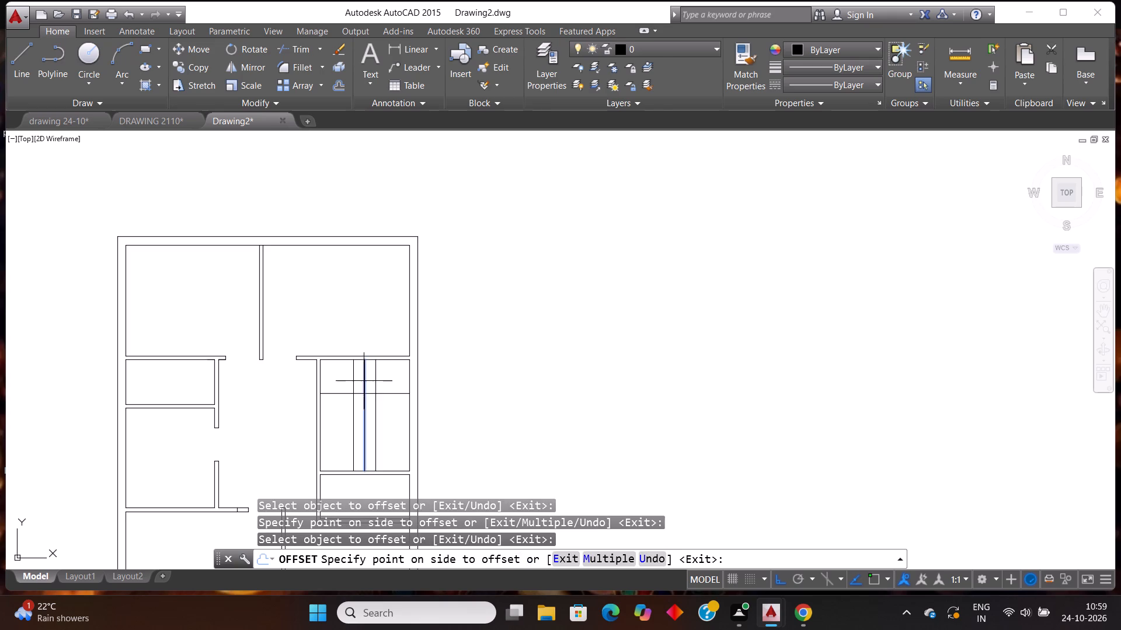
pyautogui.click(329, 383)
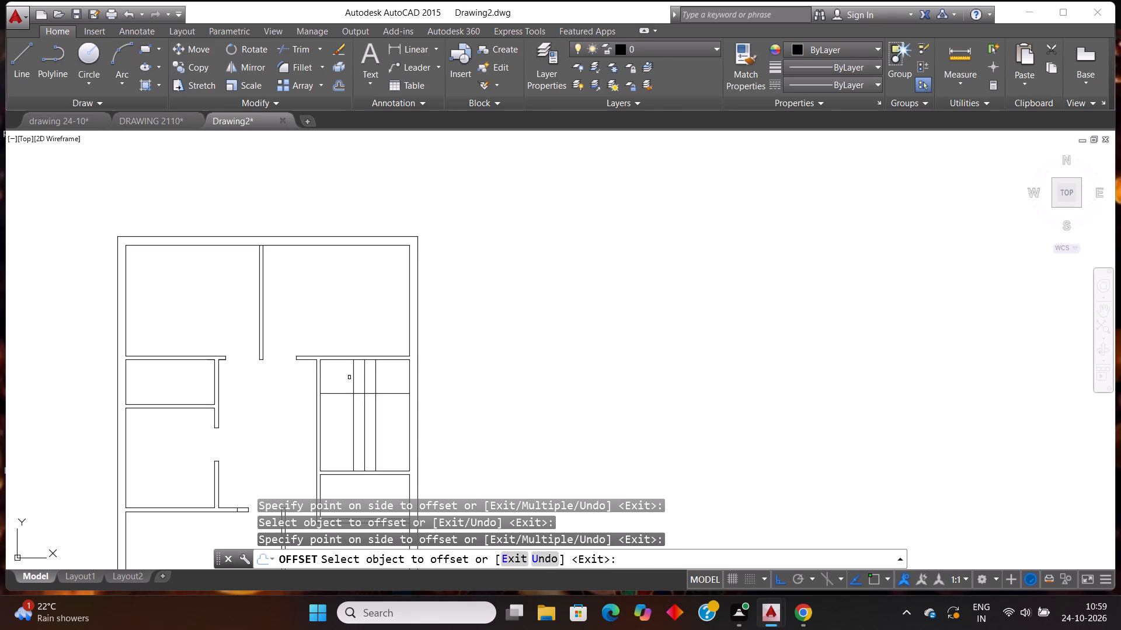
pyautogui.click(352, 376)
pyautogui.click(335, 379)
pyautogui.click(342, 379)
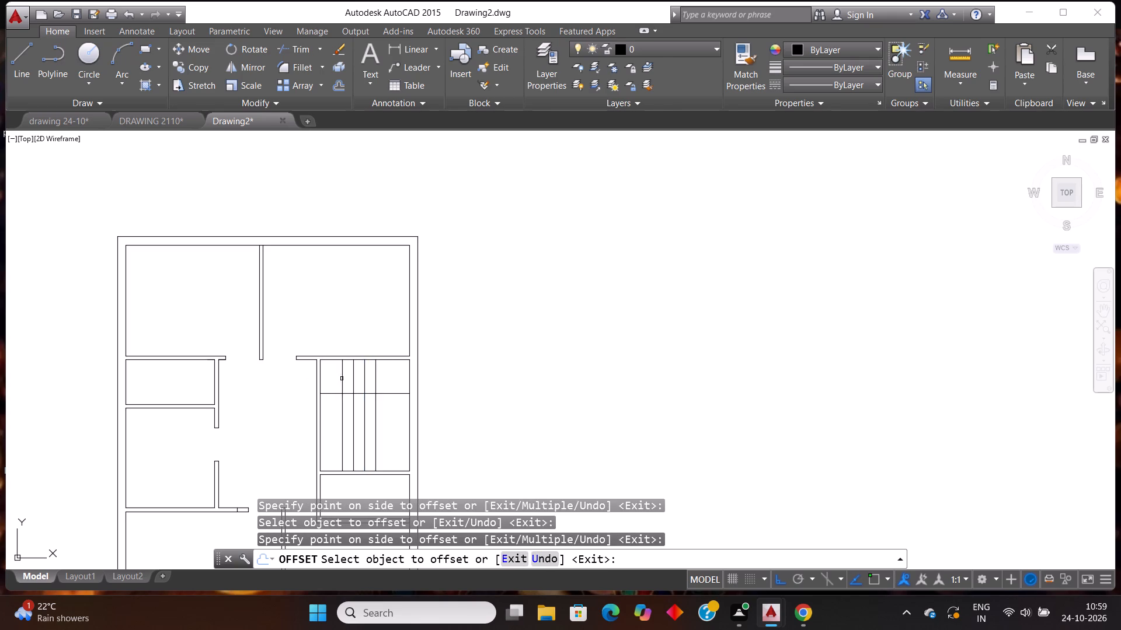
pyautogui.click(337, 379)
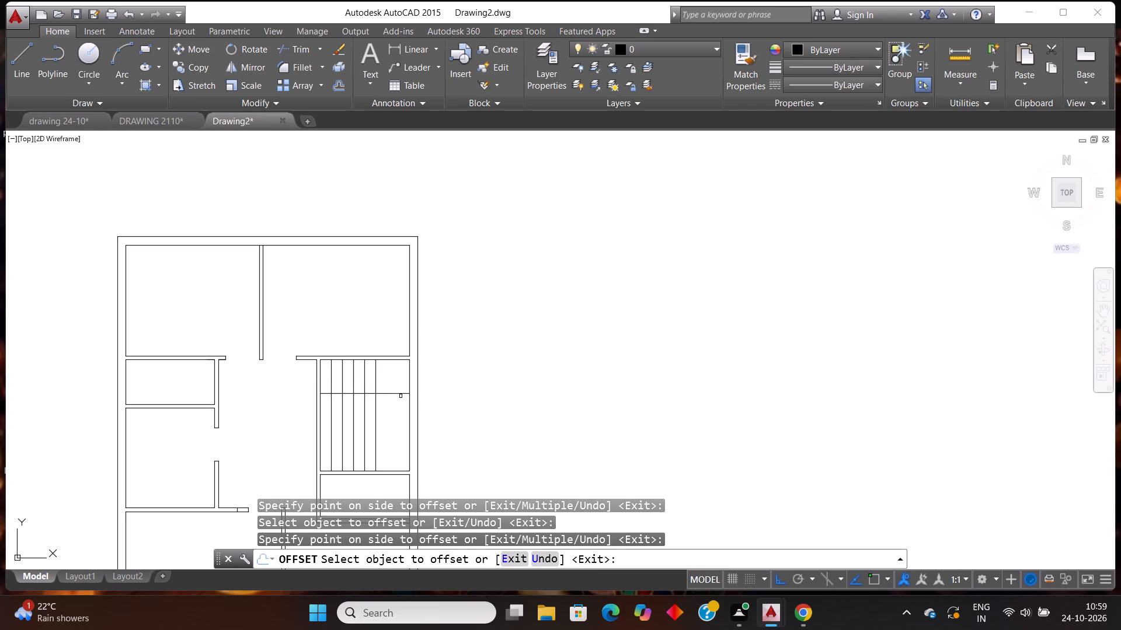
# Offset the horizontal stair line downward four times at 1' spacing to form the right flight's treads.
pyautogui.click(398, 393)
pyautogui.click(396, 416)
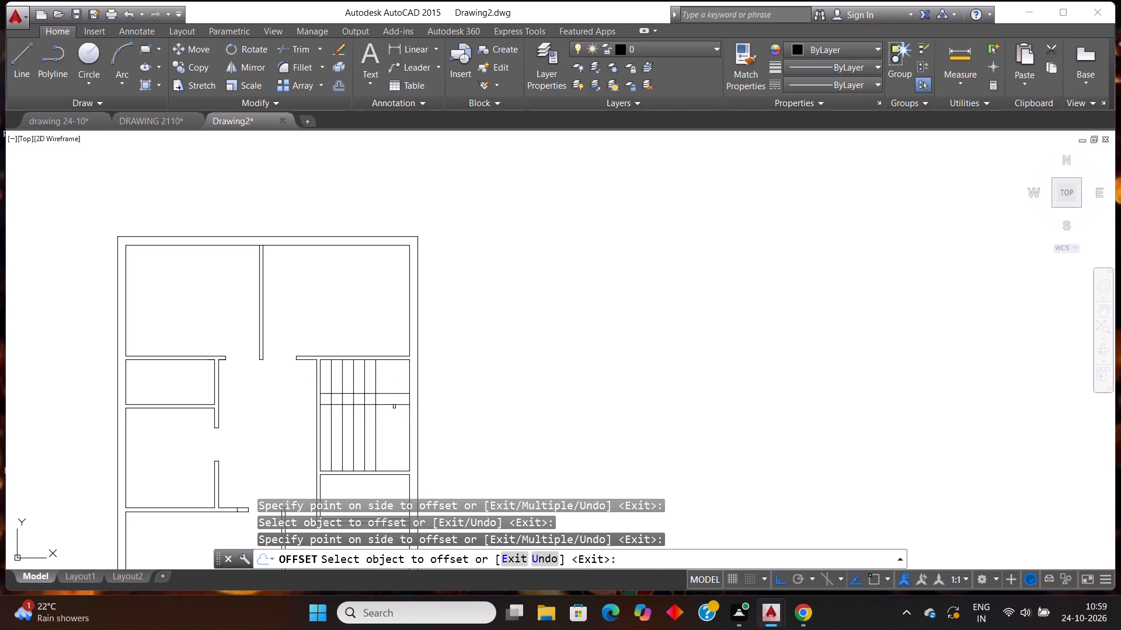
pyautogui.click(394, 406)
pyautogui.click(394, 412)
pyautogui.click(393, 415)
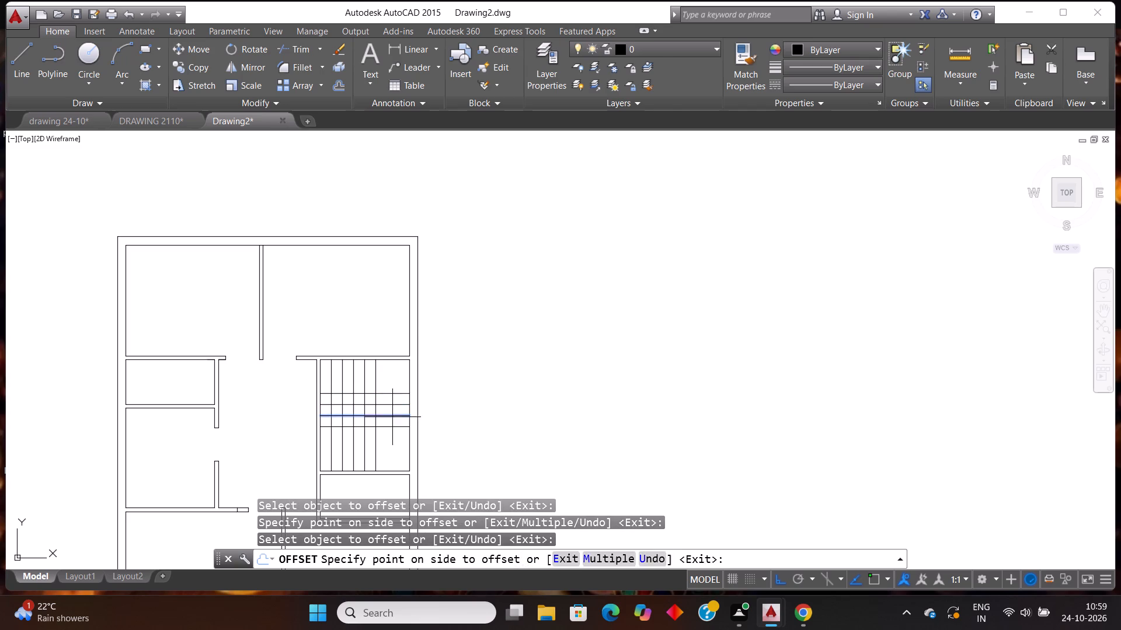
pyautogui.click(395, 447)
pyautogui.click(391, 428)
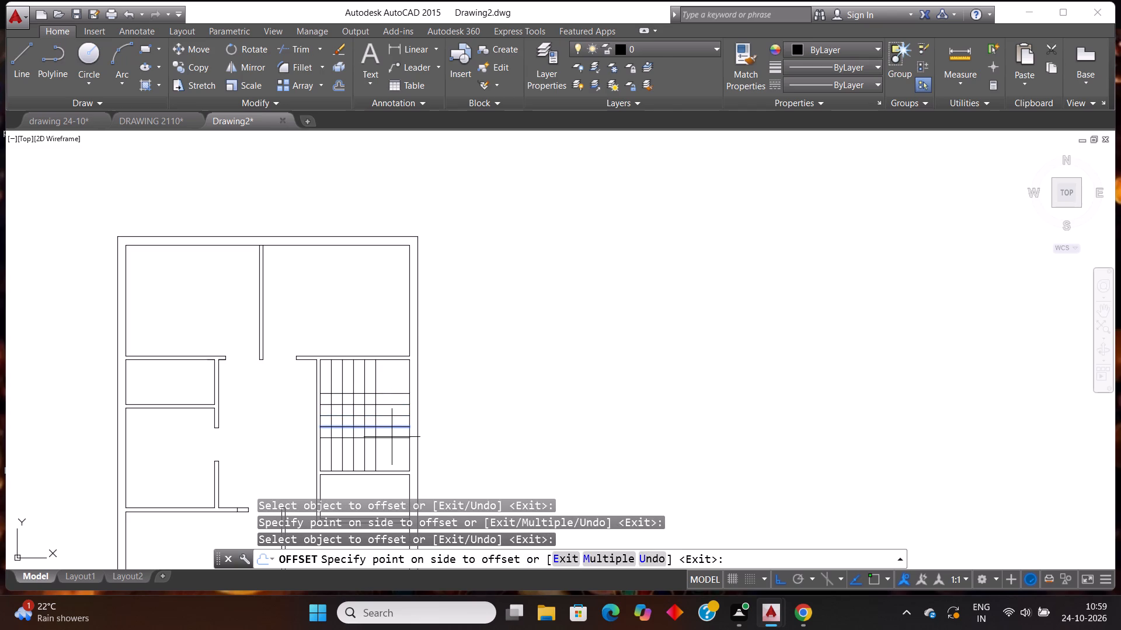
pyautogui.click(392, 437)
pyautogui.click(392, 437)
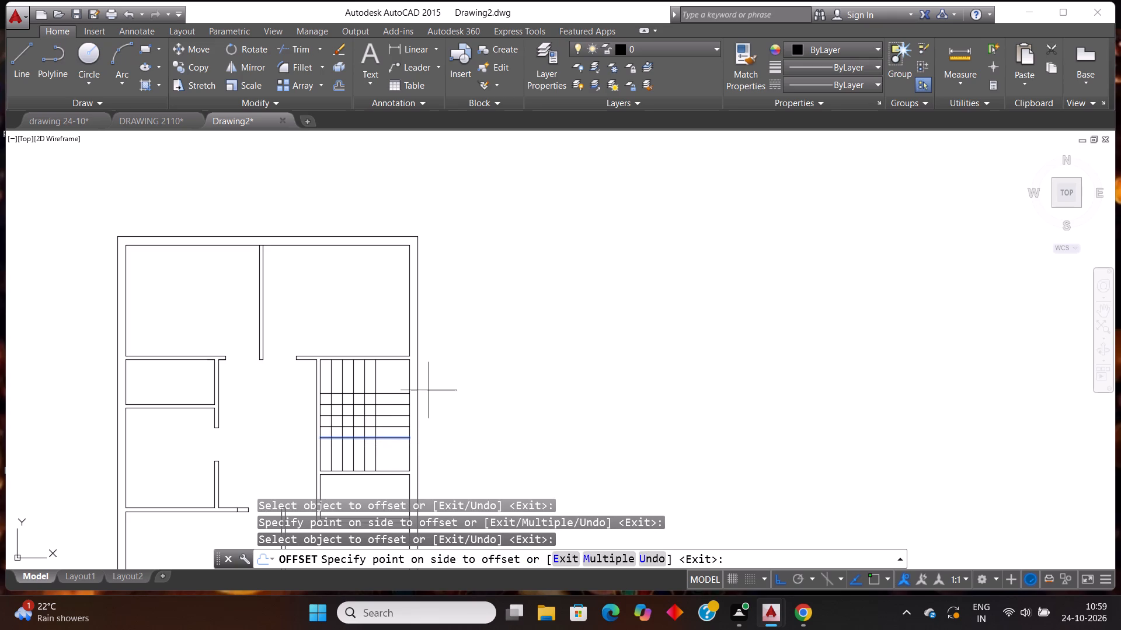
pyautogui.press('Escape')
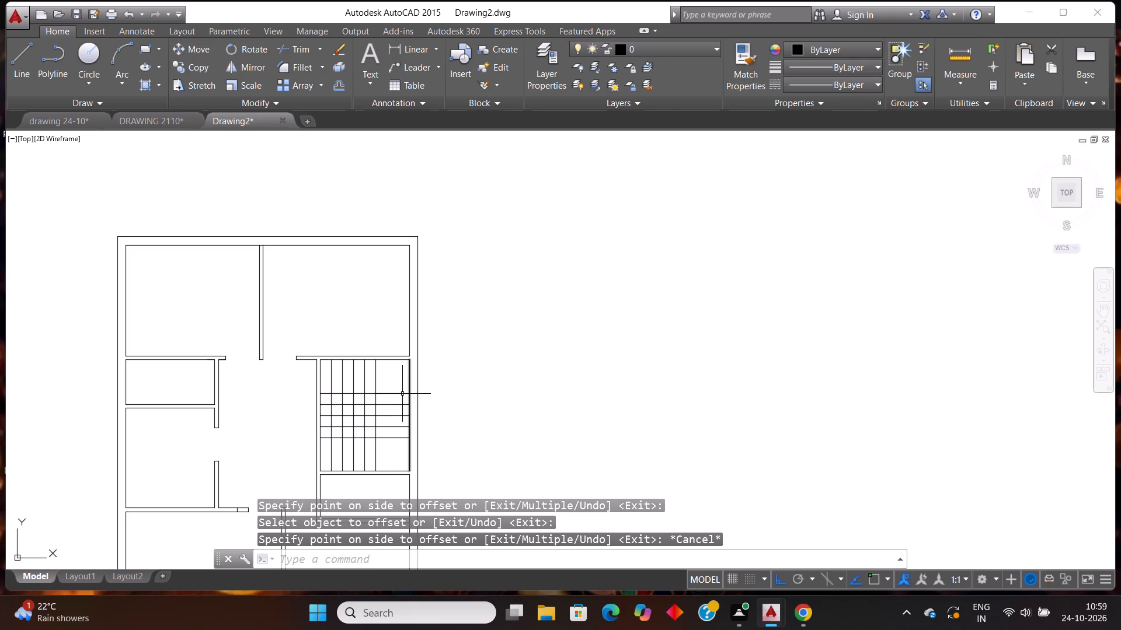
pyautogui.click(401, 393)
pyautogui.press('Escape')
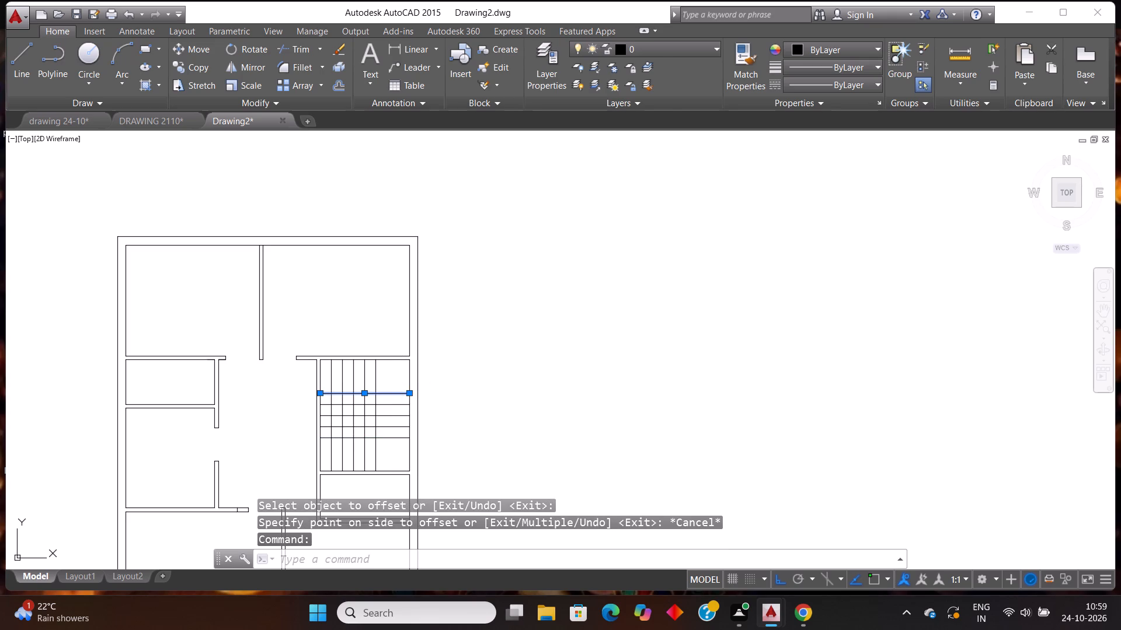
# Trim the tread lines that run past both 3' wide flights into the open area of the stair room.
pyautogui.write('TR')
pyautogui.press('Return')
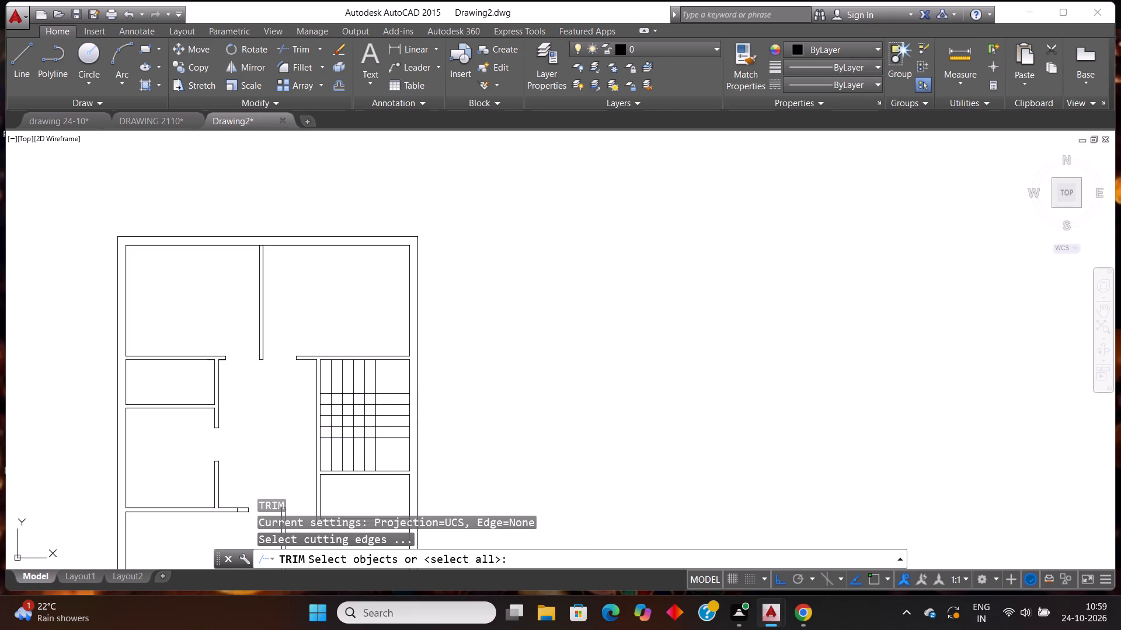
pyautogui.press('Return')
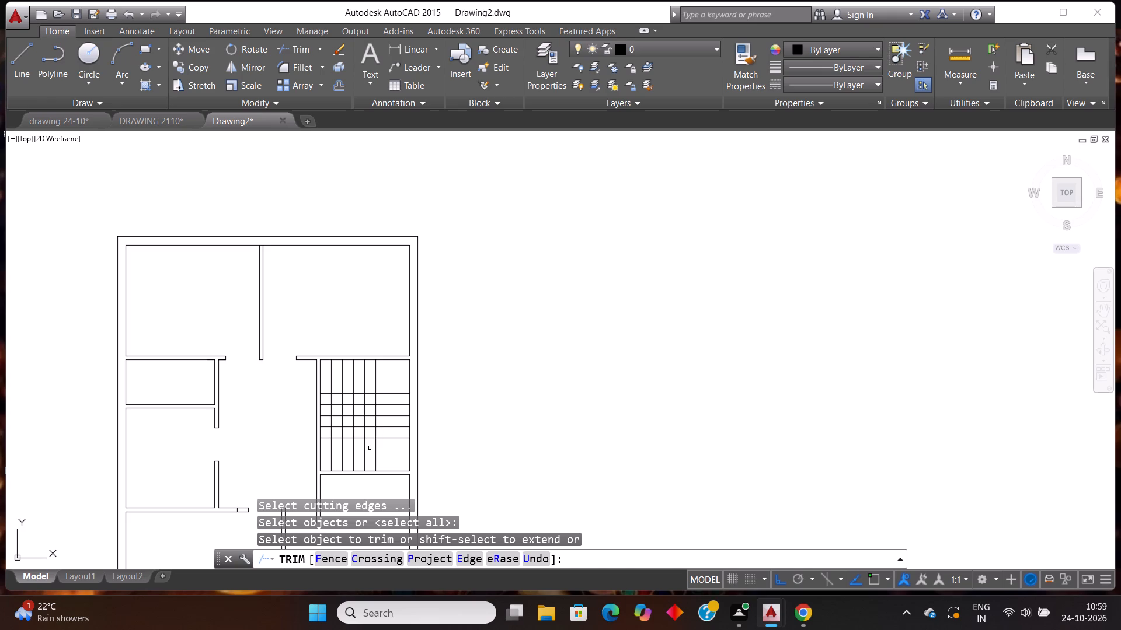
pyautogui.click(370, 448)
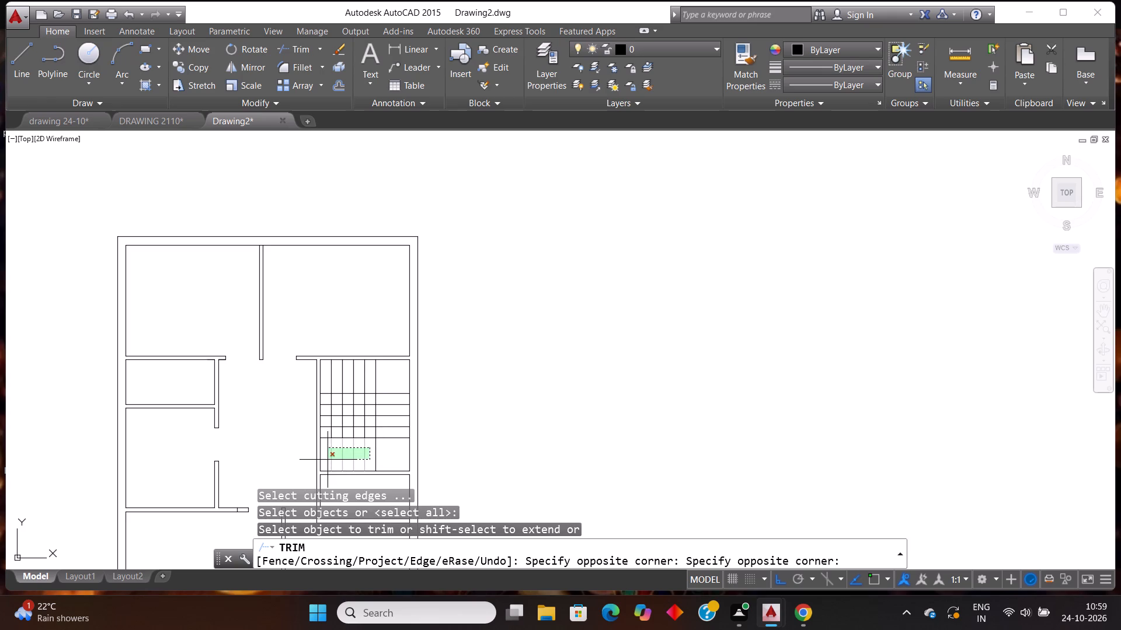
pyautogui.click(328, 460)
pyautogui.click(363, 446)
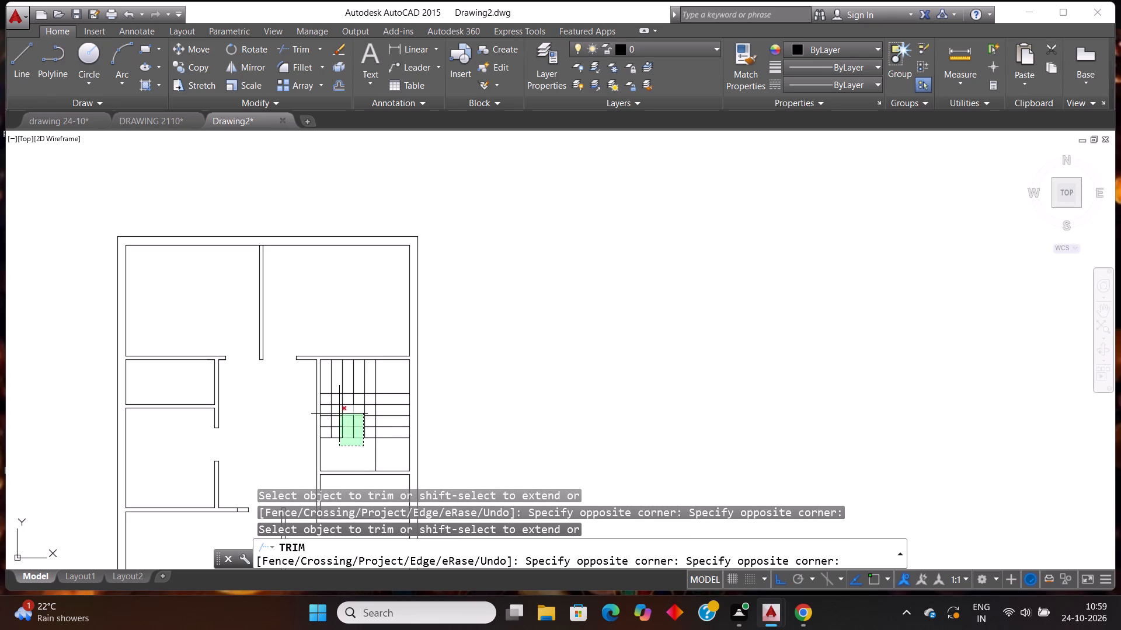
pyautogui.click(329, 407)
pyautogui.click(365, 444)
pyautogui.click(329, 398)
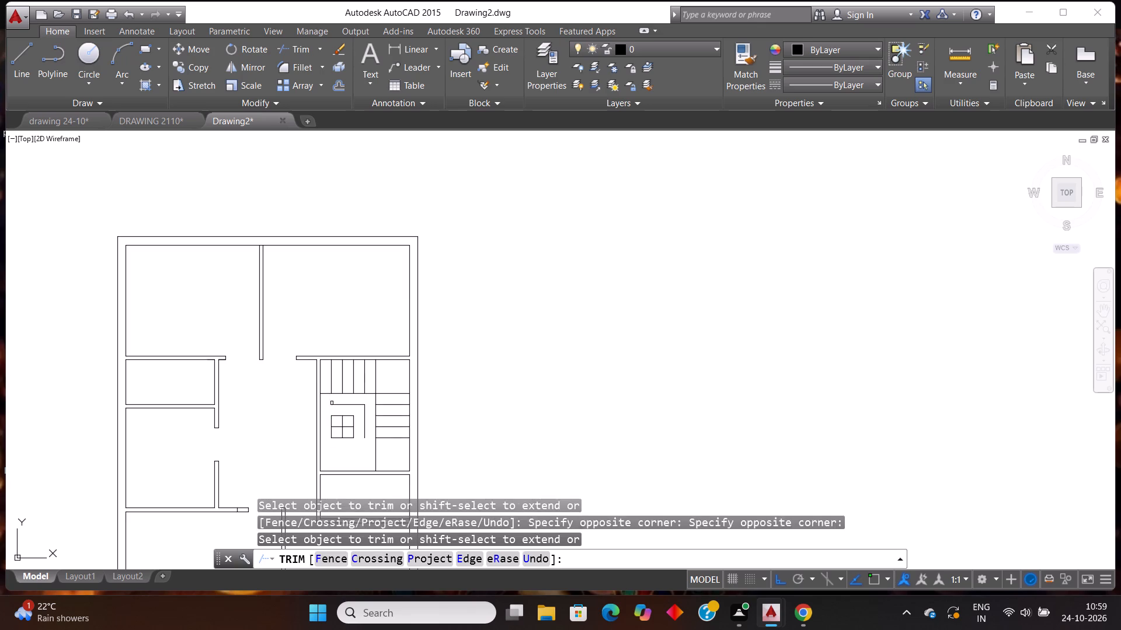
pyautogui.press('Escape')
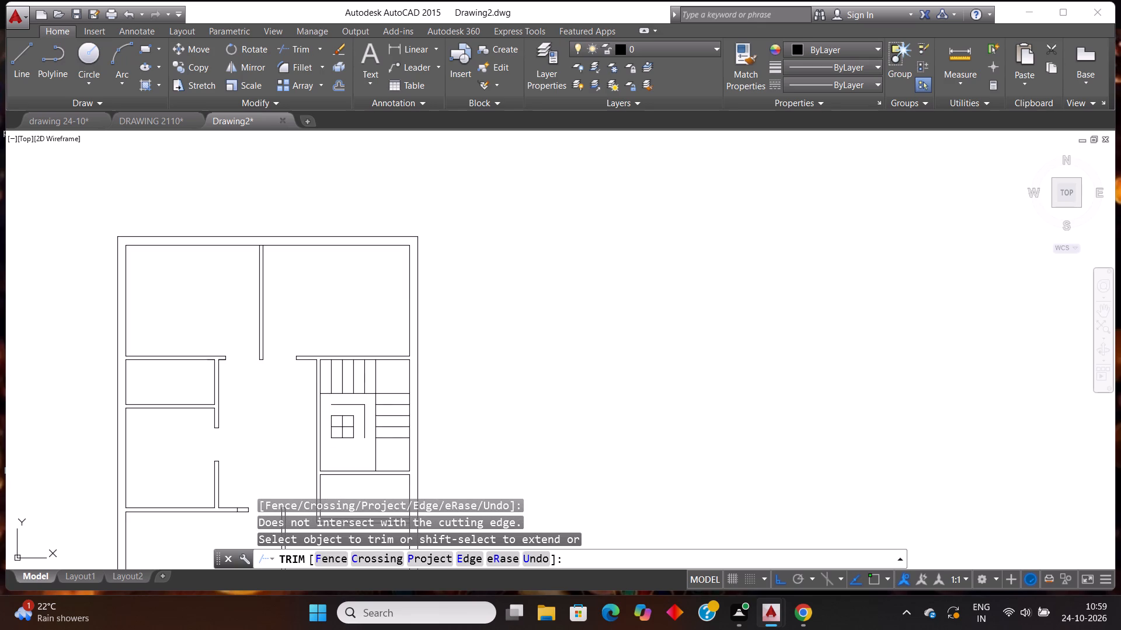
# Erase the leftover line fragments in the open area between the two stair flights.
pyautogui.click(363, 448)
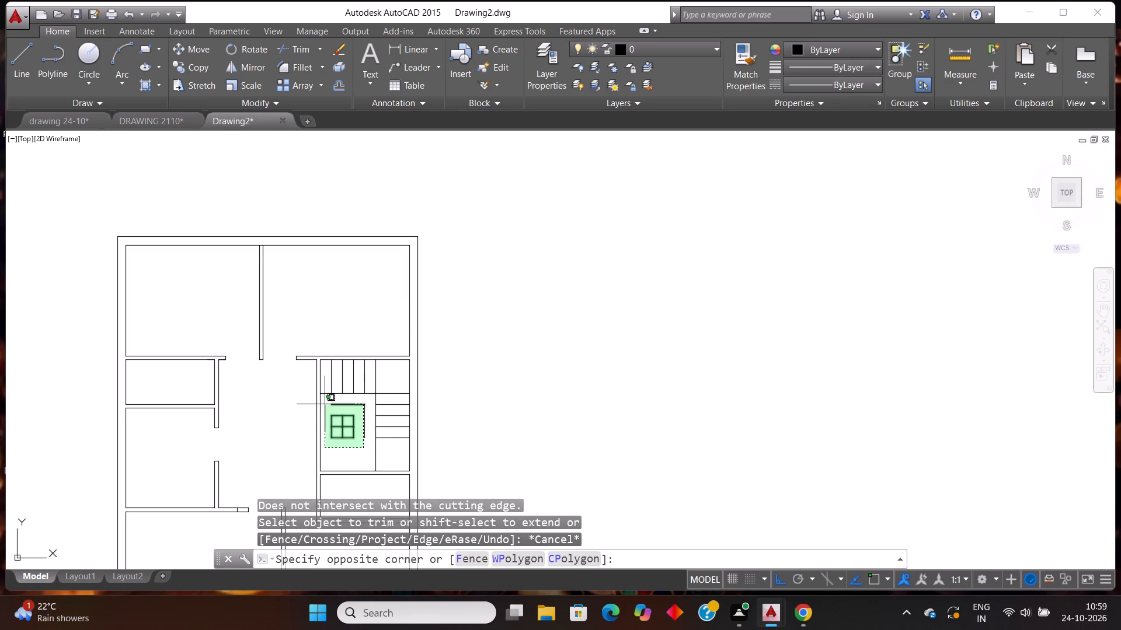
pyautogui.click(325, 403)
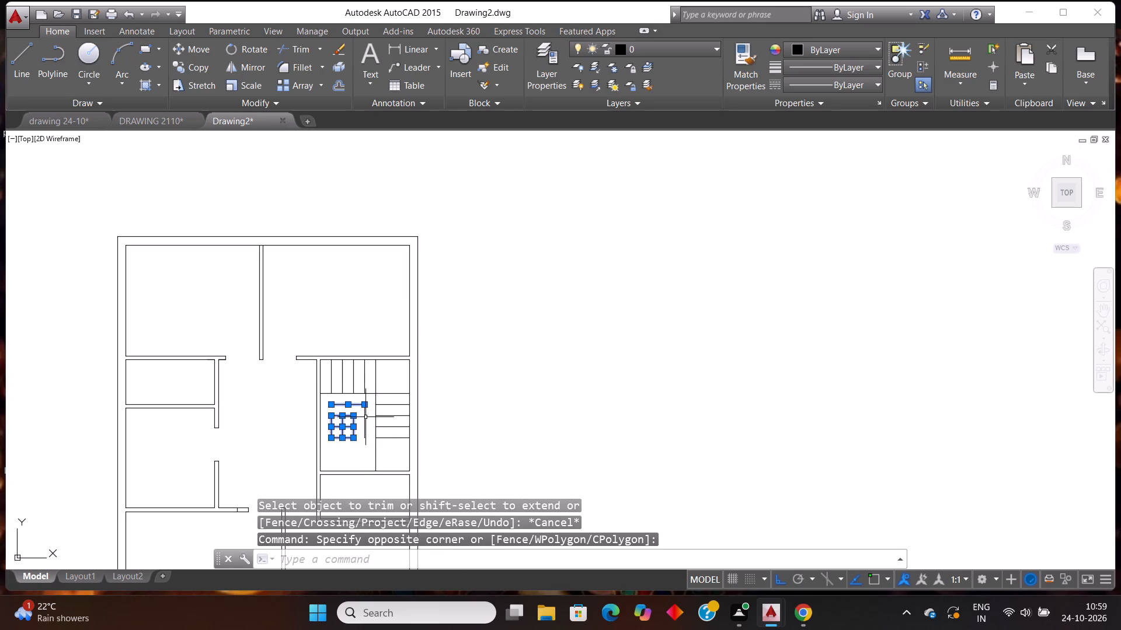
pyautogui.click(365, 417)
pyautogui.press('Delete')
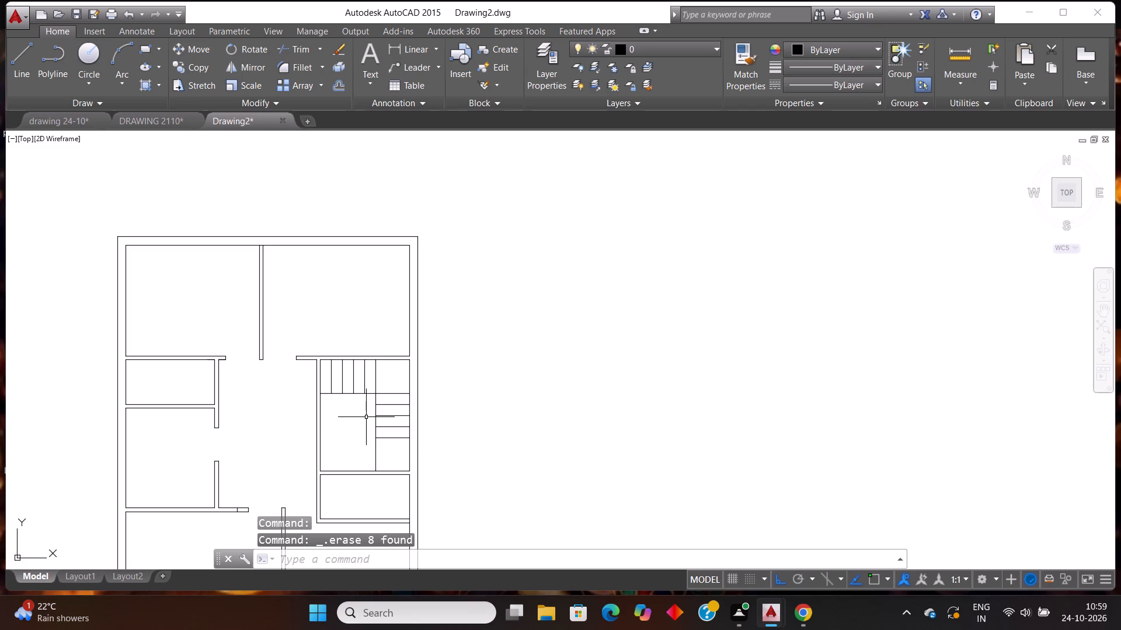
# Trim the vertical stair line below the lowest tread of the right flight.
pyautogui.scroll(-1, 440, 436)
pyautogui.scroll(1, 432, 404)
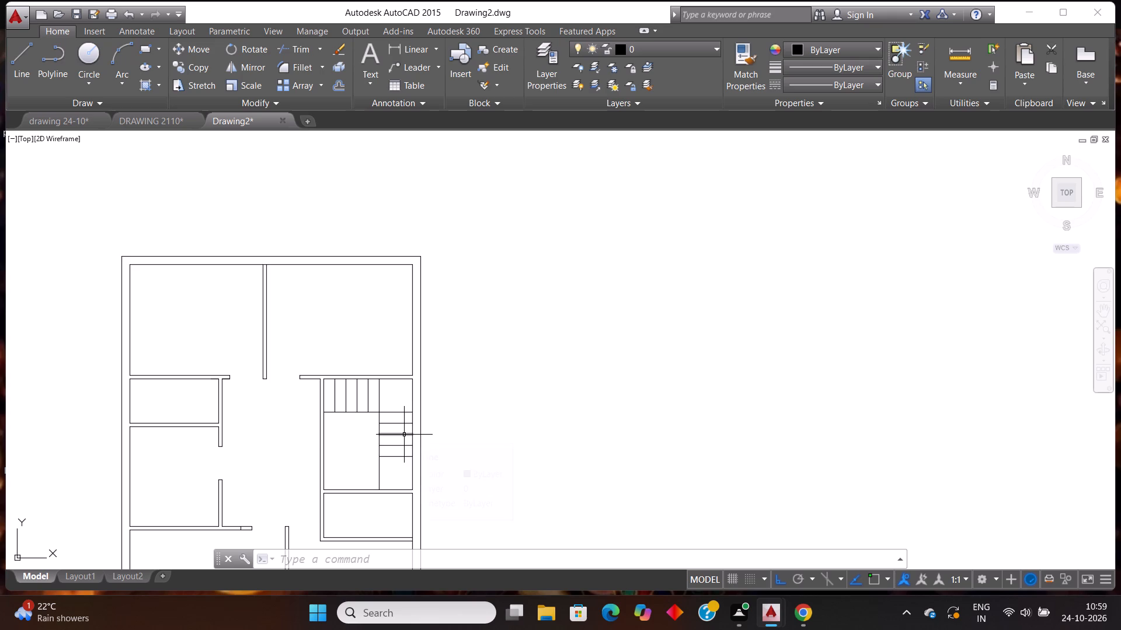
pyautogui.scroll(1, 403, 435)
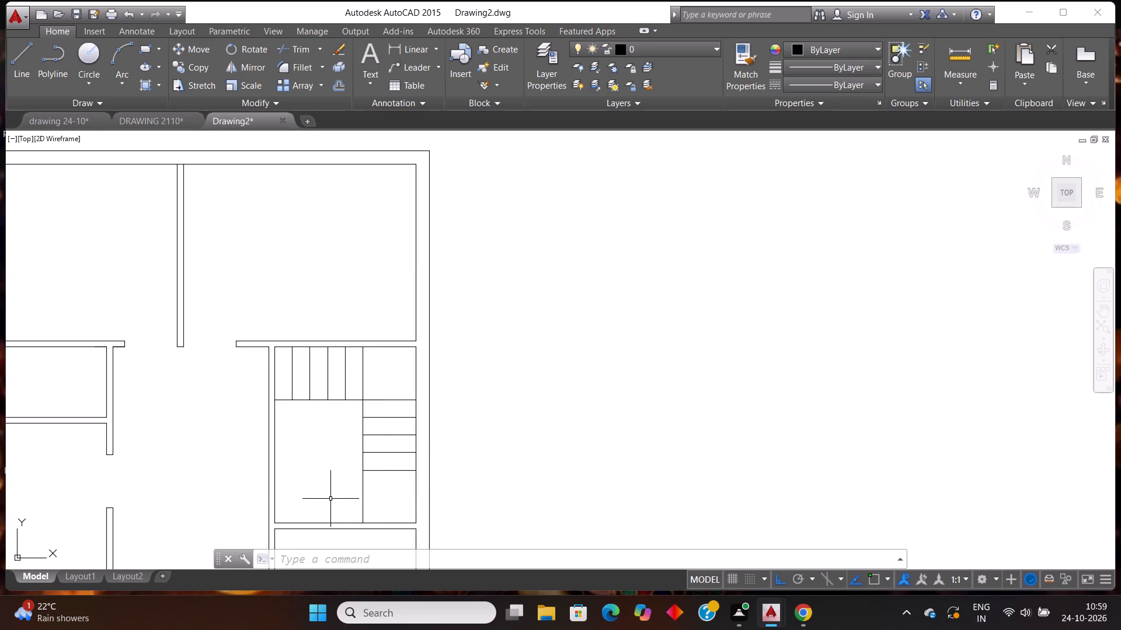
pyautogui.write('TR')
pyautogui.press('Return')
pyautogui.press('Return')
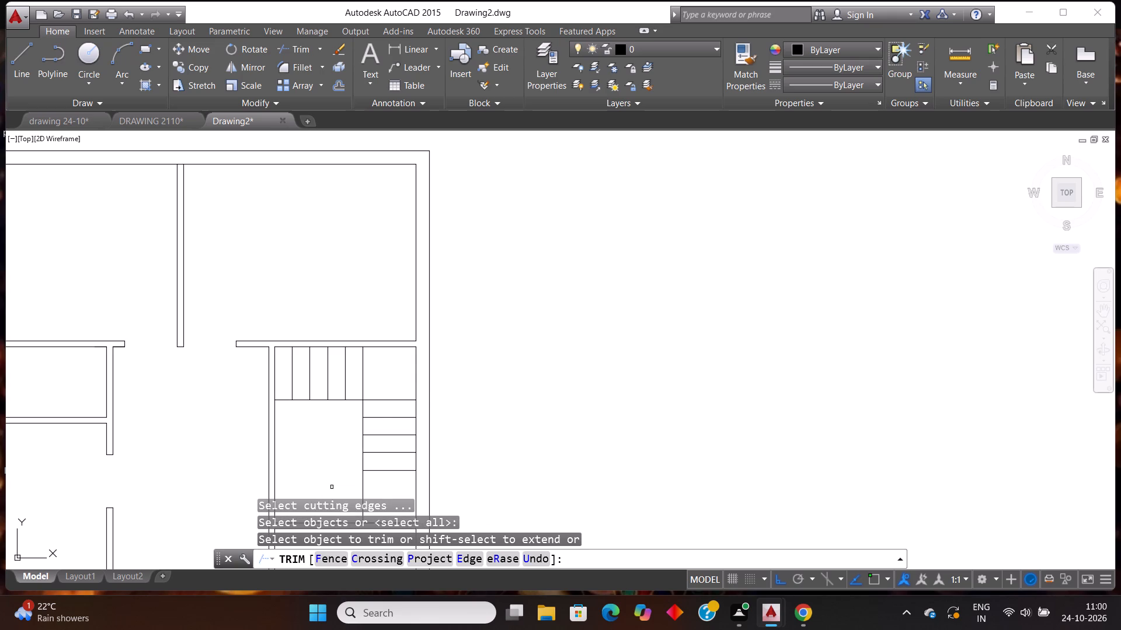
pyautogui.scroll(-2, 381, 423)
pyautogui.scroll(2, 365, 475)
pyautogui.click(386, 414)
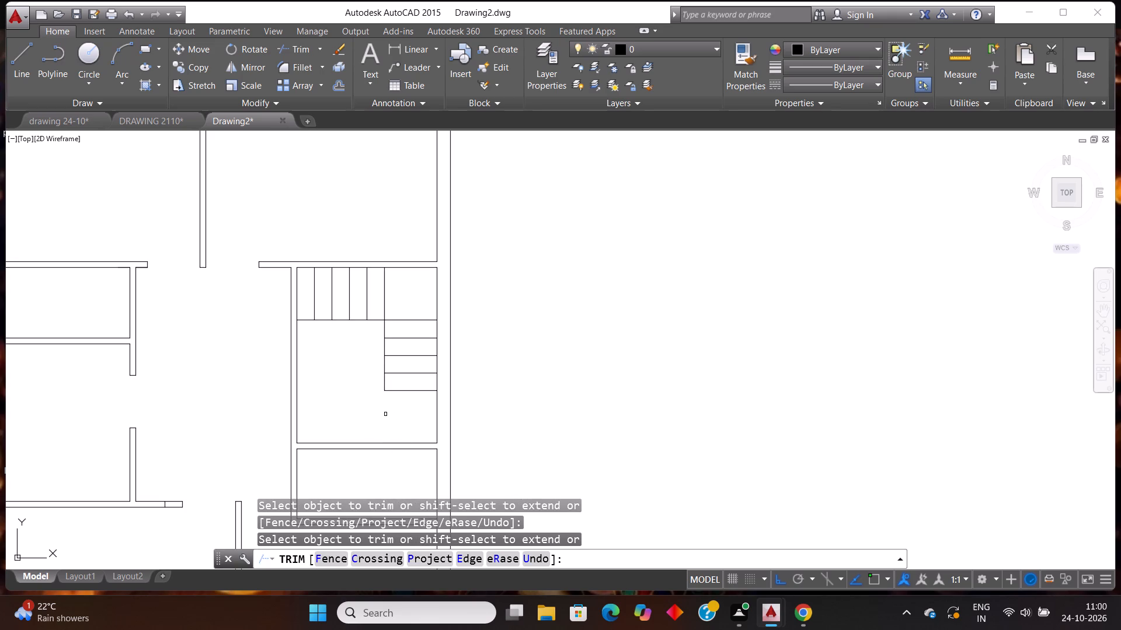
pyautogui.scroll(-1, 370, 422)
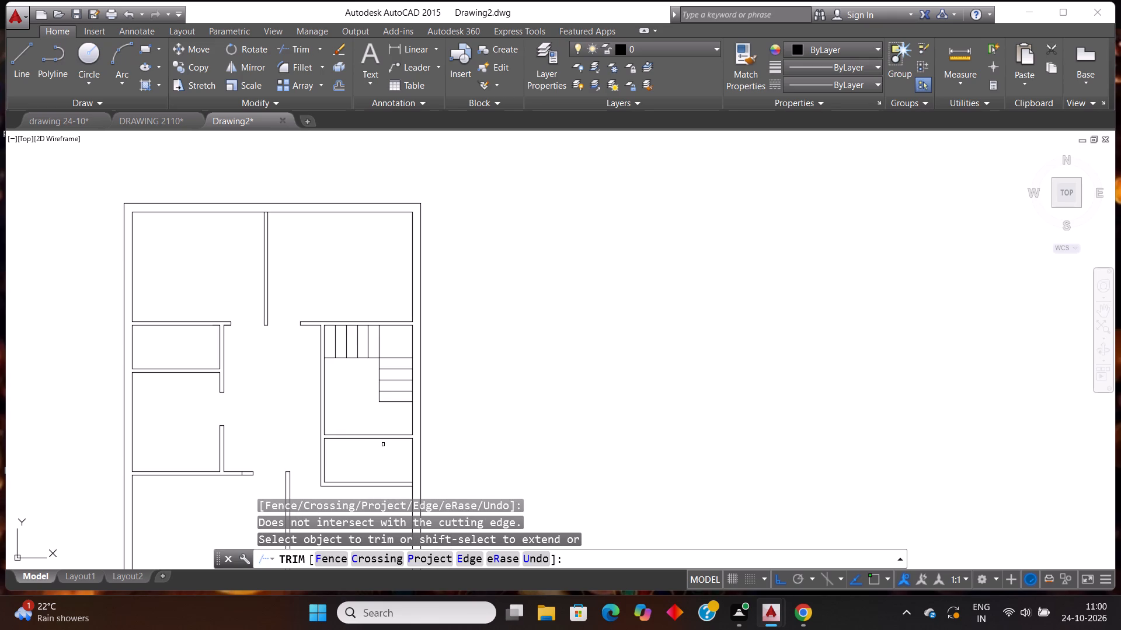
pyautogui.press('Escape')
pyautogui.scroll(-2, 395, 426)
pyautogui.scroll(2, 404, 428)
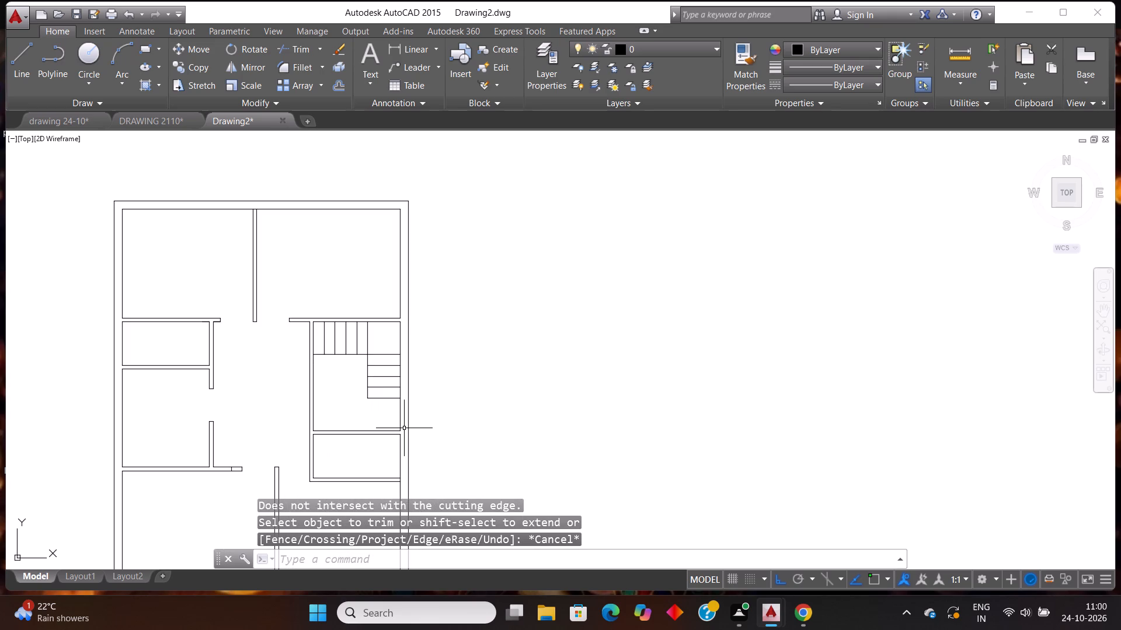
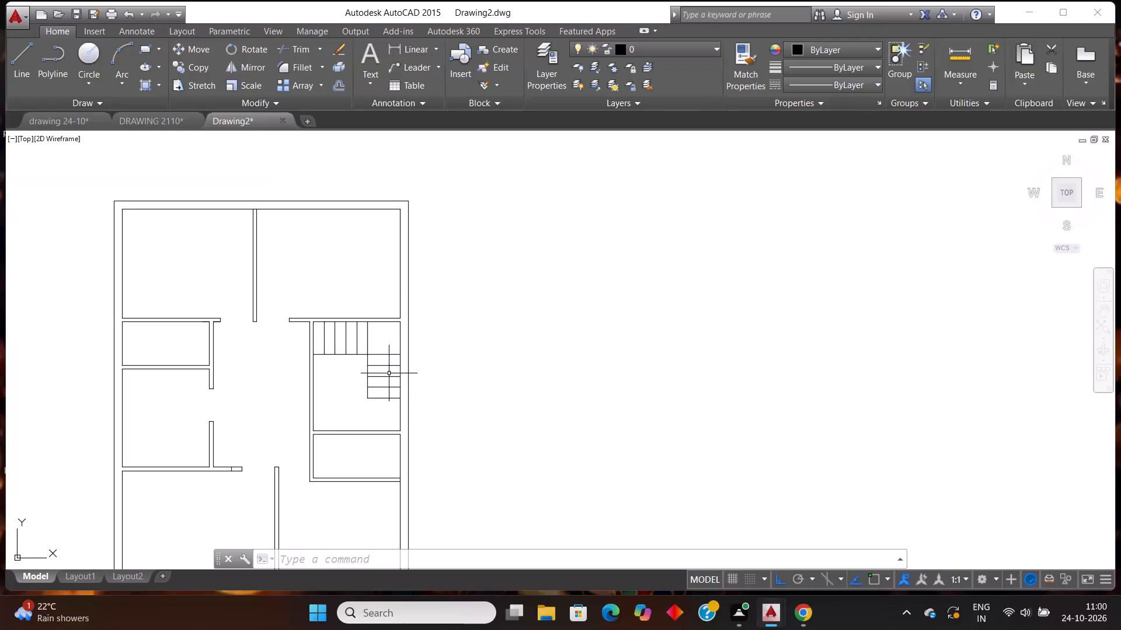
# Trim the outer wall's inner line between the two faces of the vertical partition dividing the two top rooms.
pyautogui.scroll(-1, 388, 373)
pyautogui.scroll(-1, 341, 418)
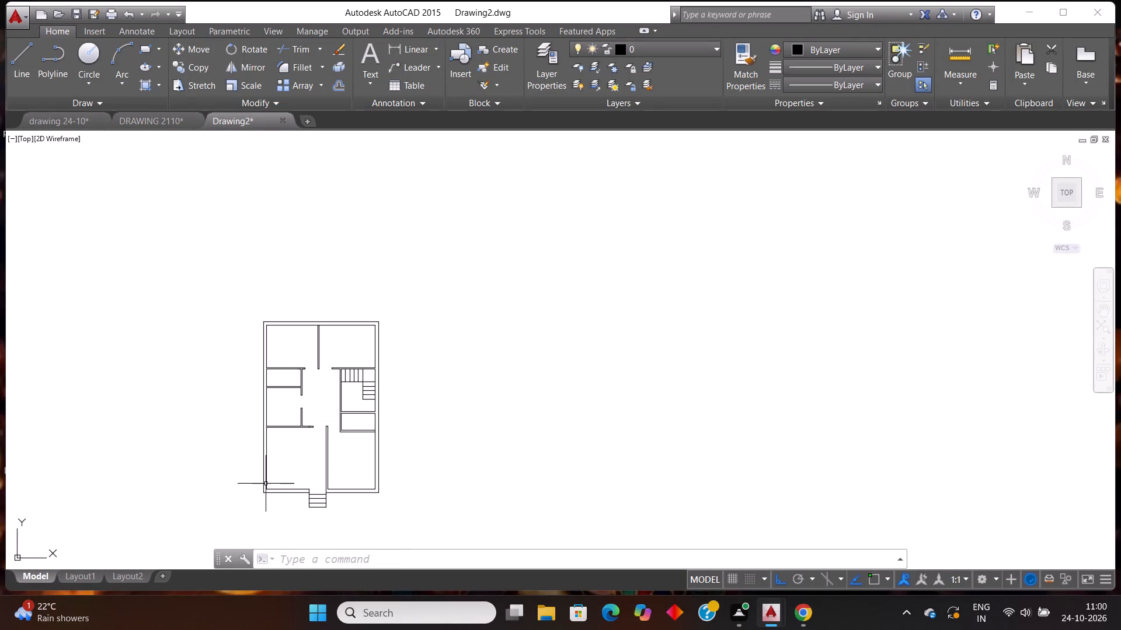
pyautogui.scroll(1, 265, 484)
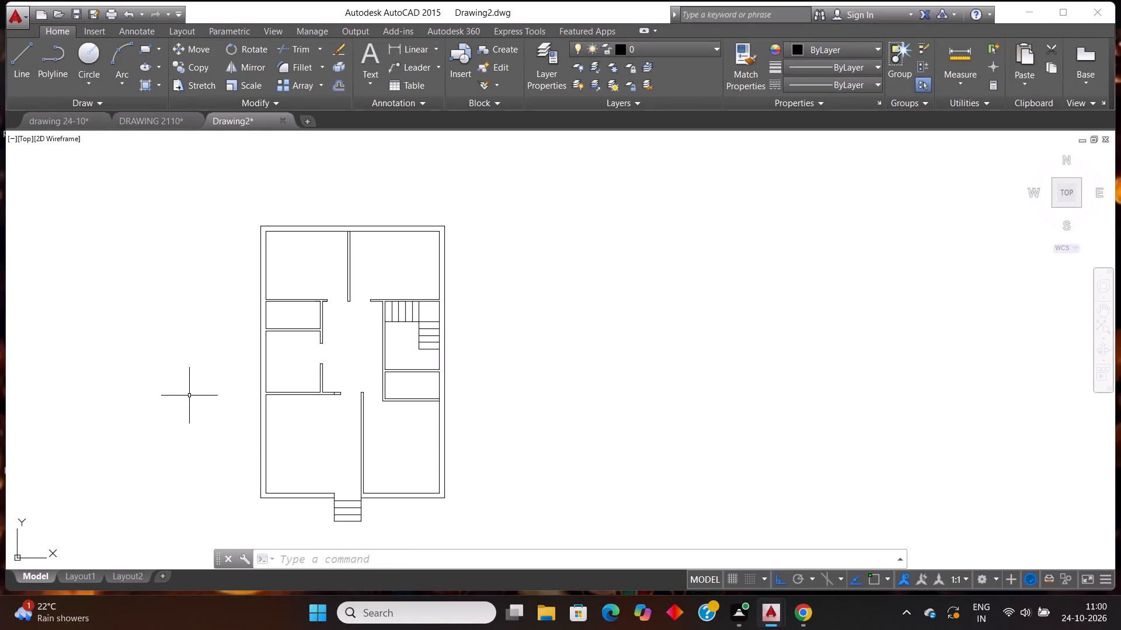
pyautogui.scroll(2, 309, 205)
pyautogui.press('Escape')
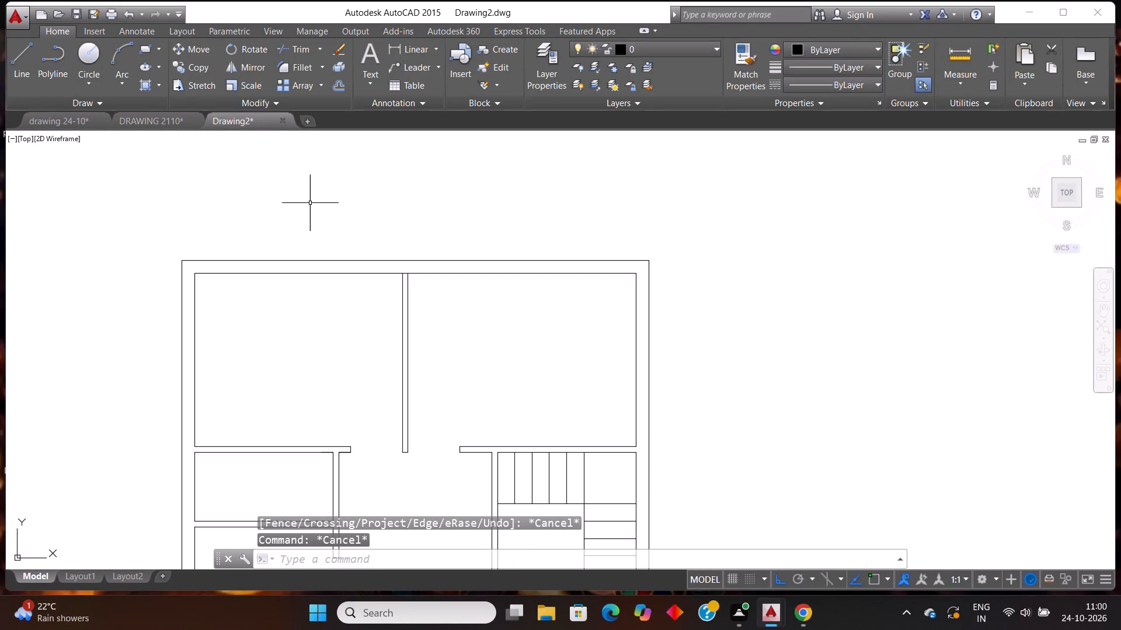
pyautogui.press('y')
pyautogui.press('BackSpace')
pyautogui.write('TR')
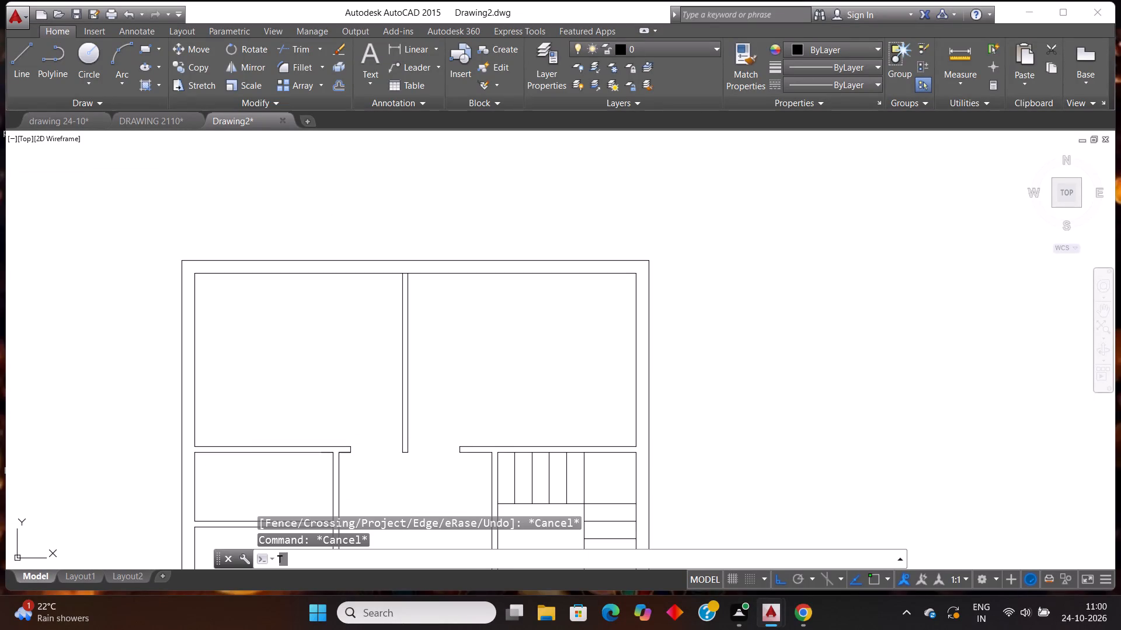
pyautogui.press('Return')
pyautogui.press('Return')
pyautogui.scroll(2, 401, 277)
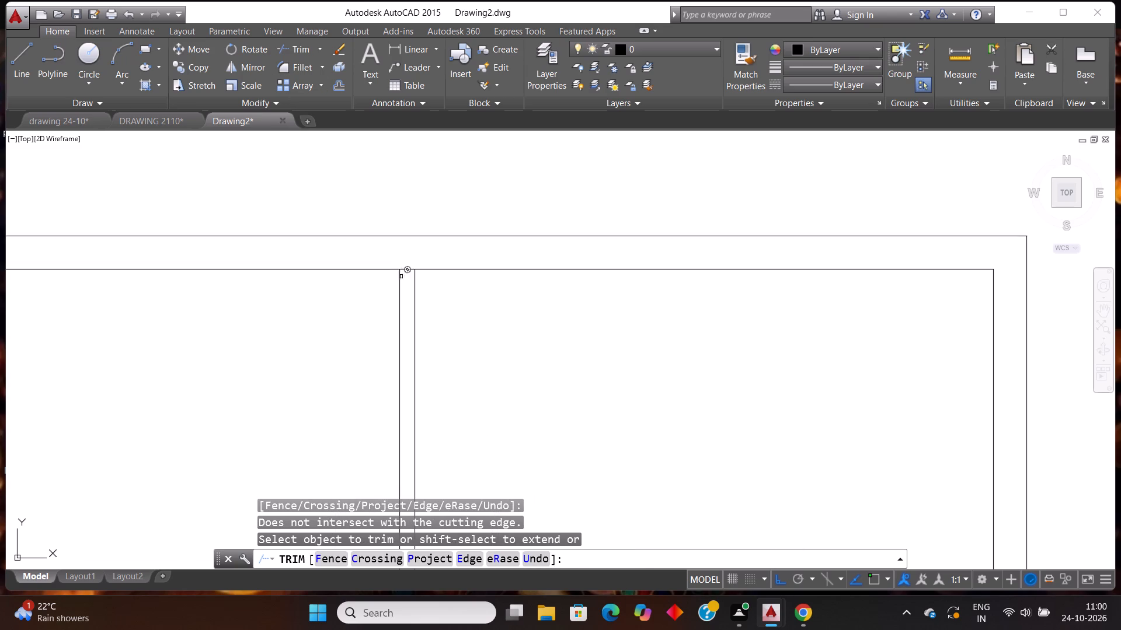
pyautogui.scroll(5, 402, 276)
pyautogui.click(413, 253)
pyautogui.click(403, 323)
# Examine the floor plan from the top rooms down to the entrance for wall junctions that still need trimming.
pyautogui.scroll(-2, 414, 285)
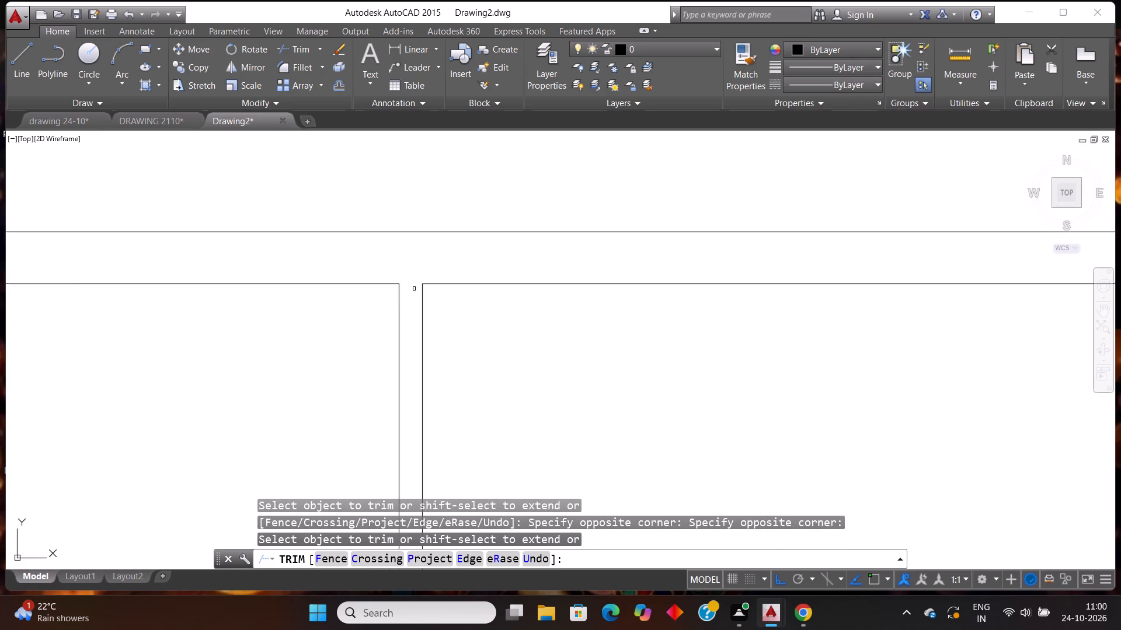
pyautogui.scroll(-7, 414, 289)
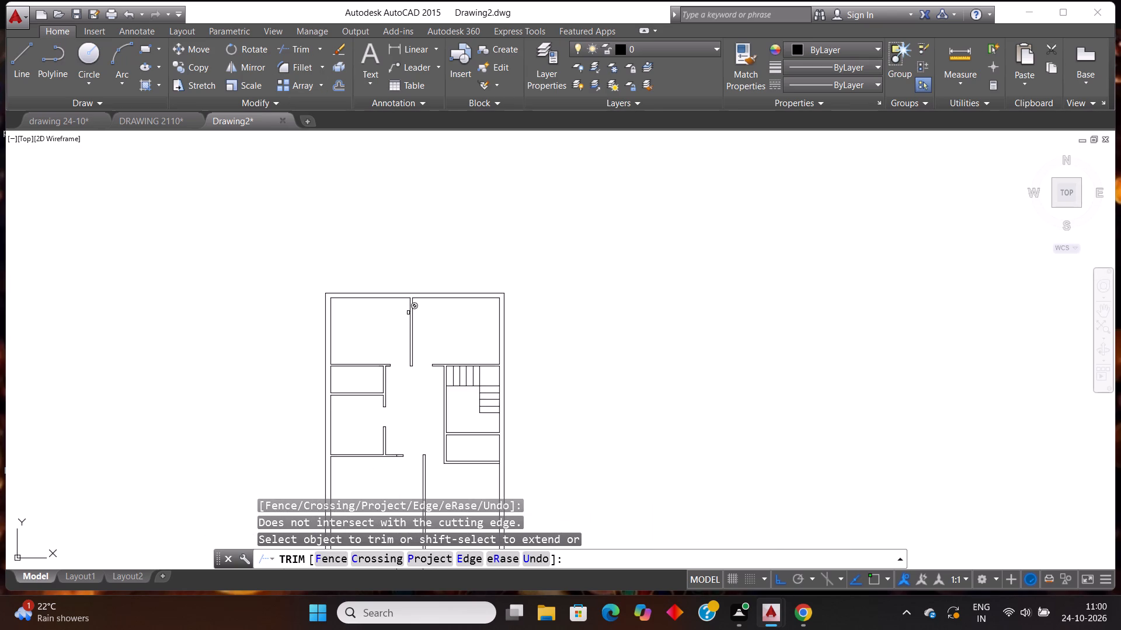
pyautogui.scroll(-2, 415, 363)
pyautogui.scroll(2, 426, 413)
pyautogui.scroll(1, 405, 468)
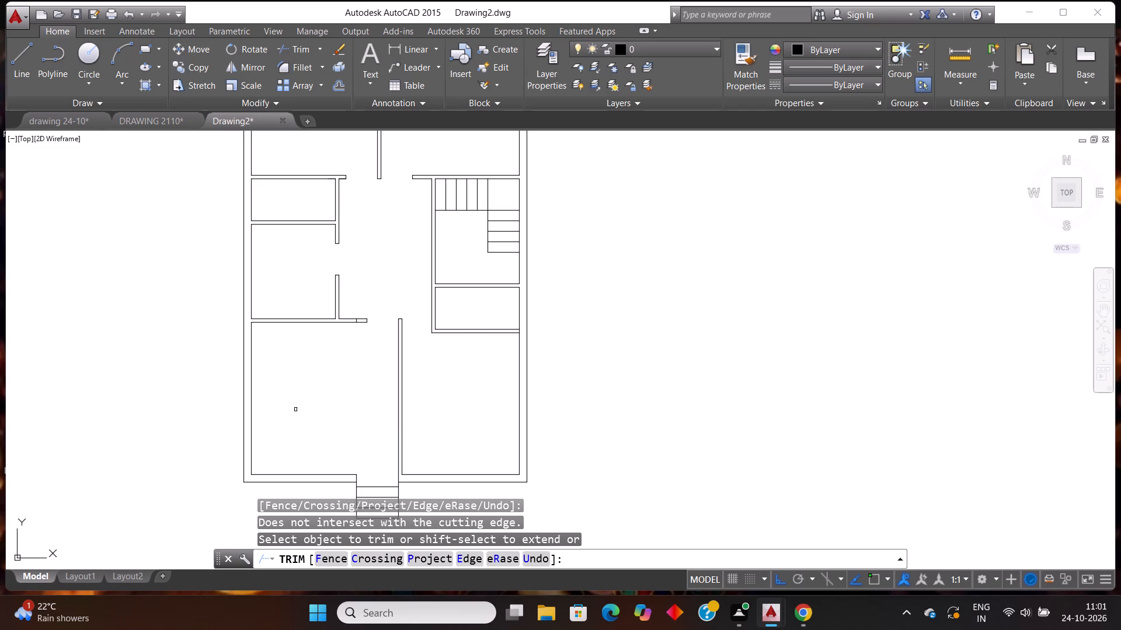
pyautogui.scroll(-2, 295, 409)
pyautogui.scroll(1, 259, 467)
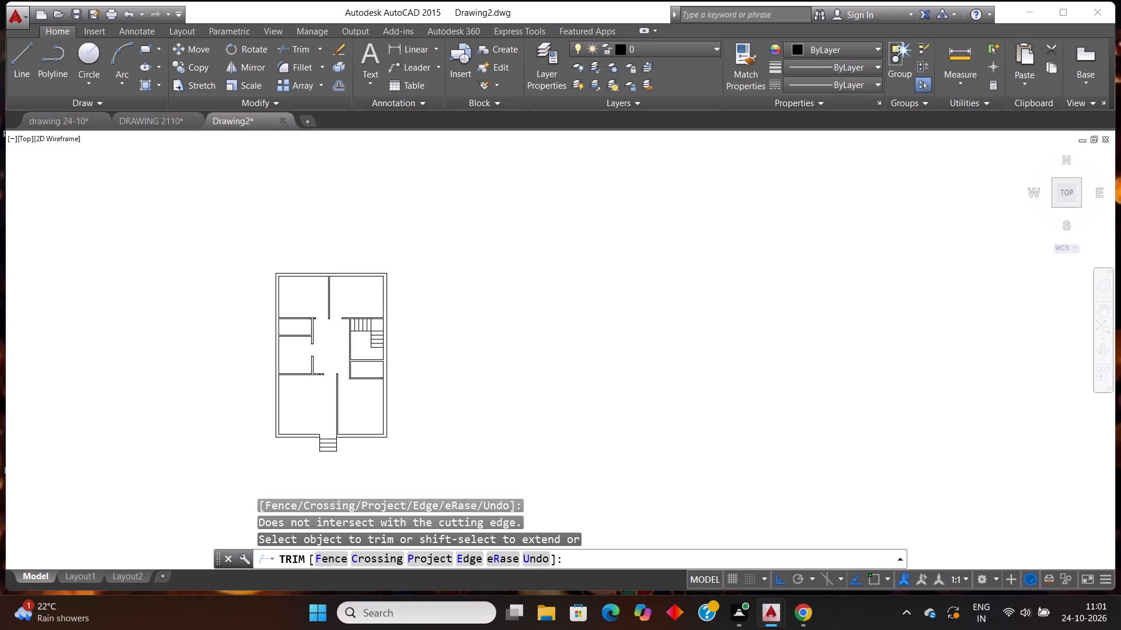
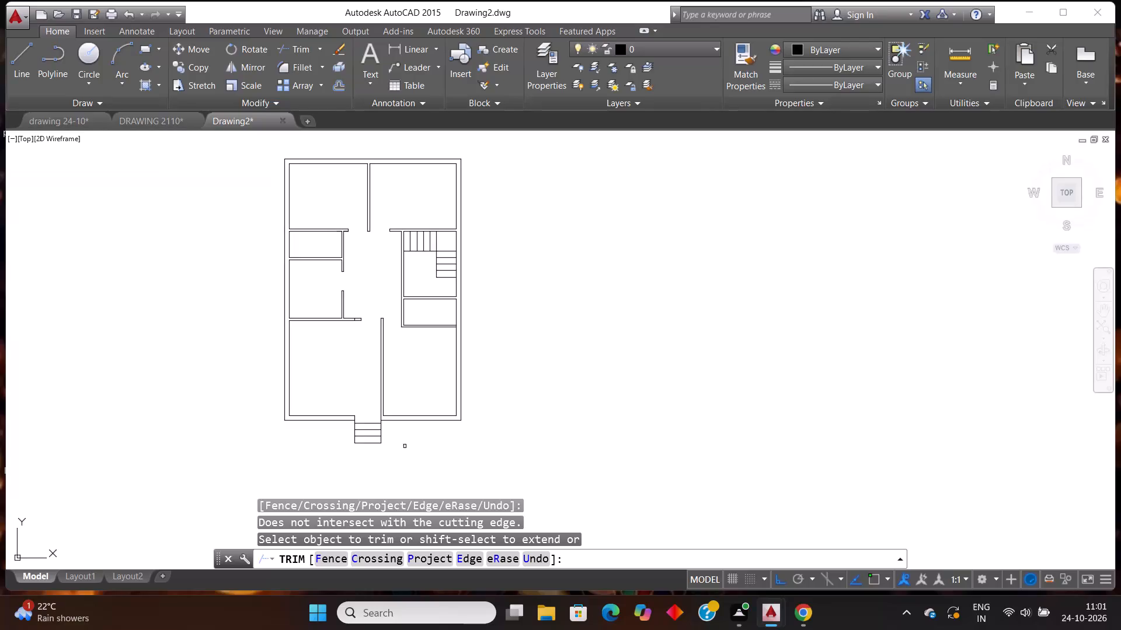
# Delete the leftover short line crossing the horizontal partition stub above the lower-left room, near its free end.
pyautogui.scroll(4, 356, 314)
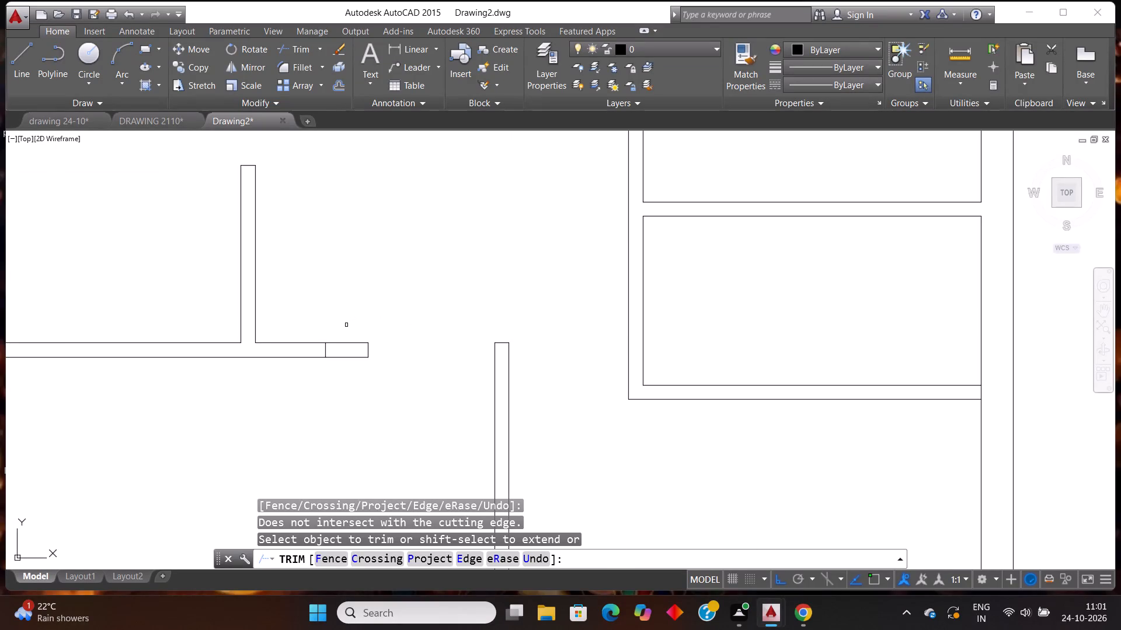
pyautogui.press('Escape')
pyautogui.scroll(4, 340, 342)
pyautogui.click(326, 354)
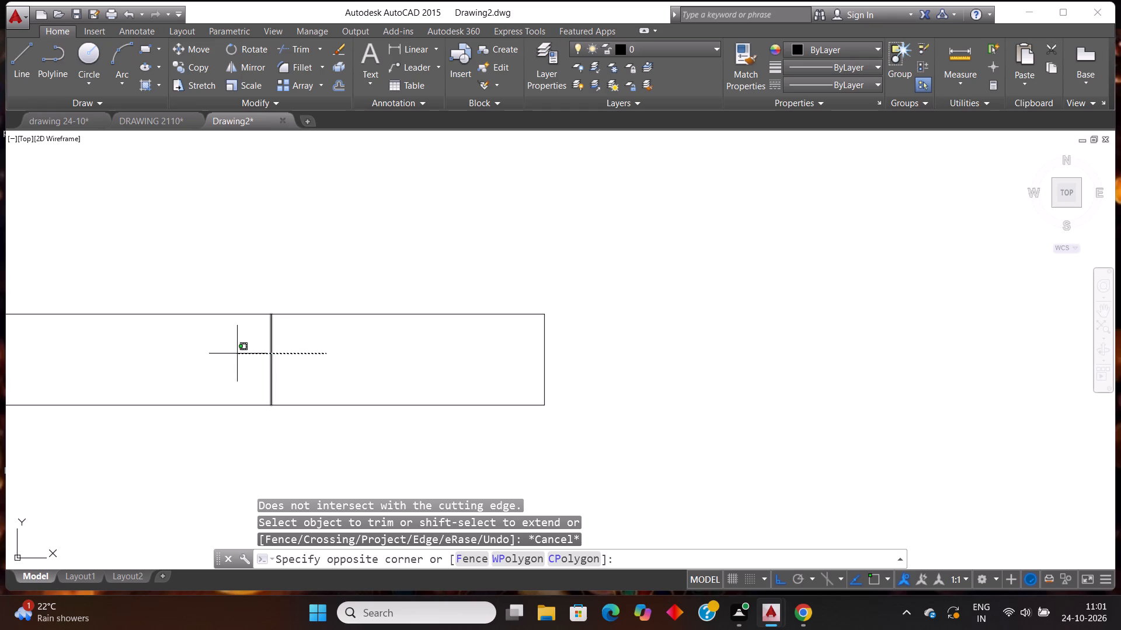
pyautogui.click(227, 353)
pyautogui.press('Delete')
# Examine the whole floor plan, from the top rooms past the staircase to the entrance steps.
pyautogui.scroll(-5, 244, 345)
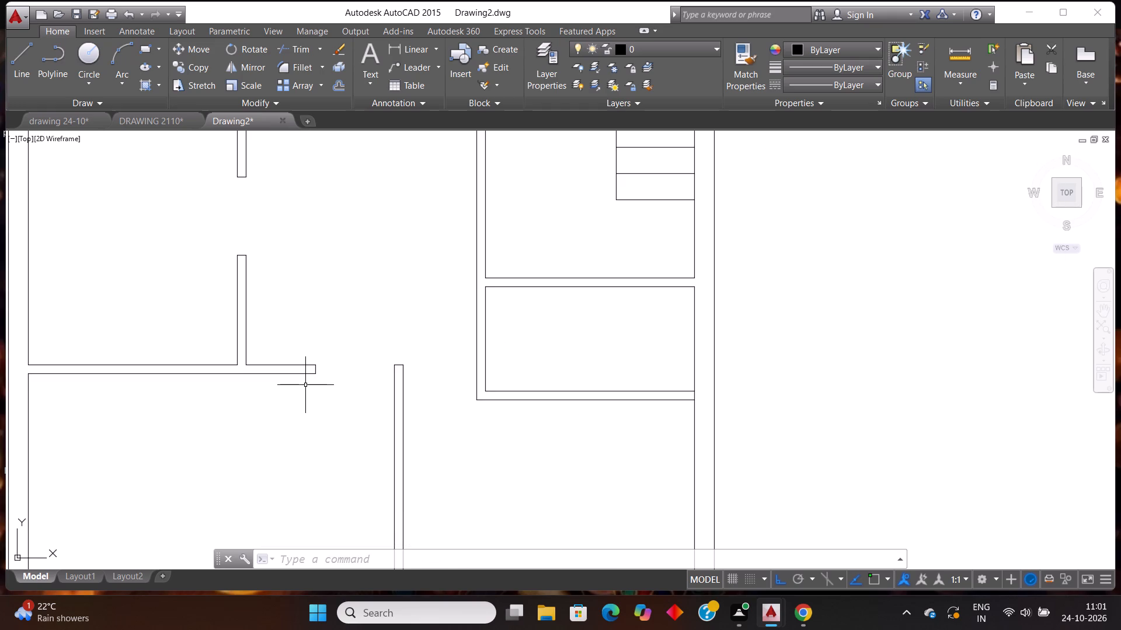
pyautogui.scroll(-1, 302, 382)
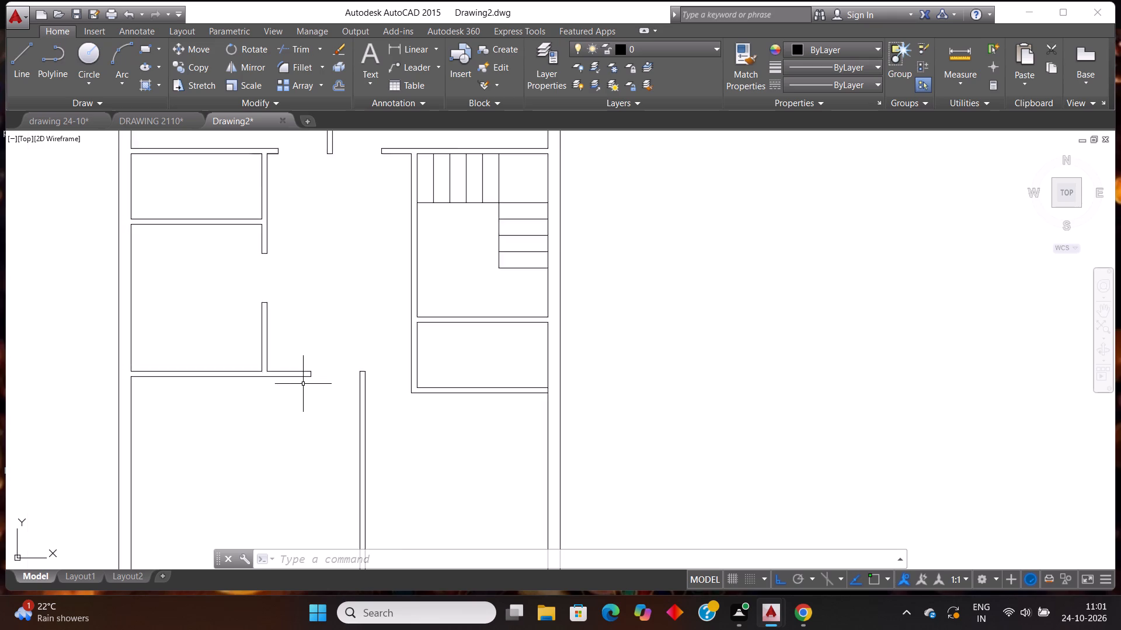
pyautogui.scroll(-1, 304, 384)
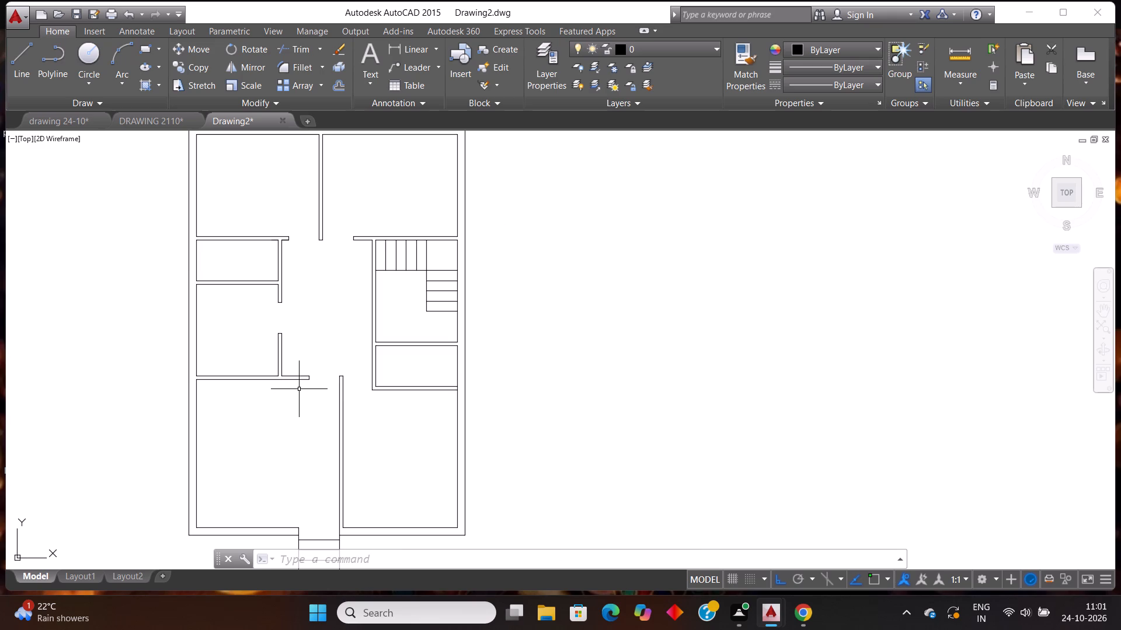
pyautogui.scroll(-1, 299, 389)
pyautogui.scroll(1, 211, 350)
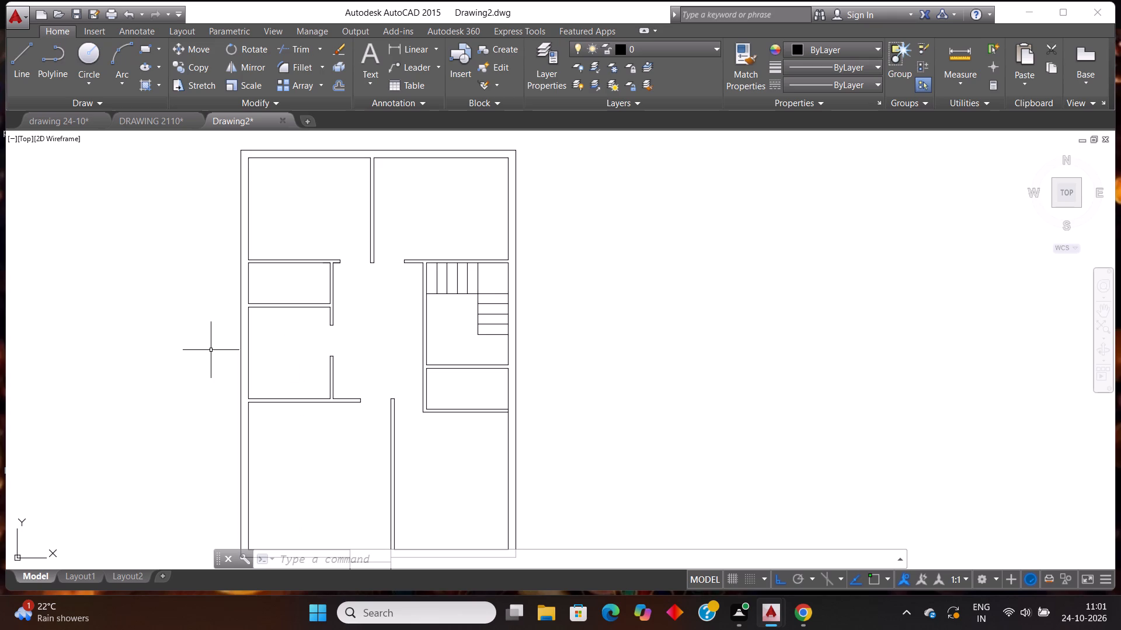
pyautogui.scroll(-1, 234, 347)
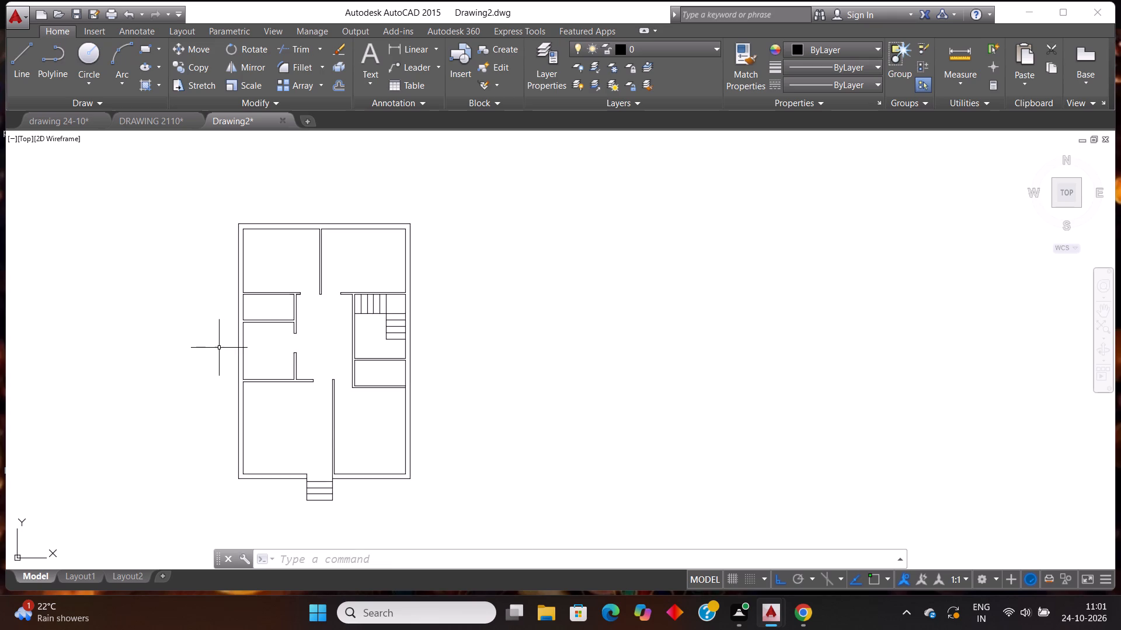
pyautogui.scroll(1, 216, 348)
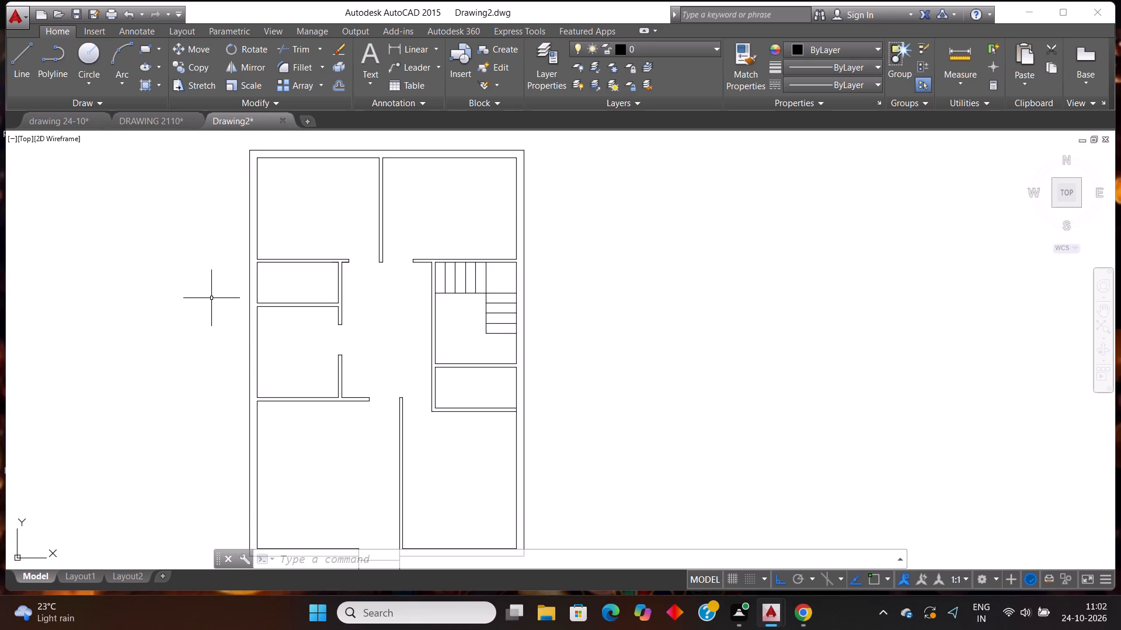
pyautogui.scroll(-1, 213, 299)
pyautogui.scroll(1, 213, 311)
pyautogui.scroll(-1, 210, 293)
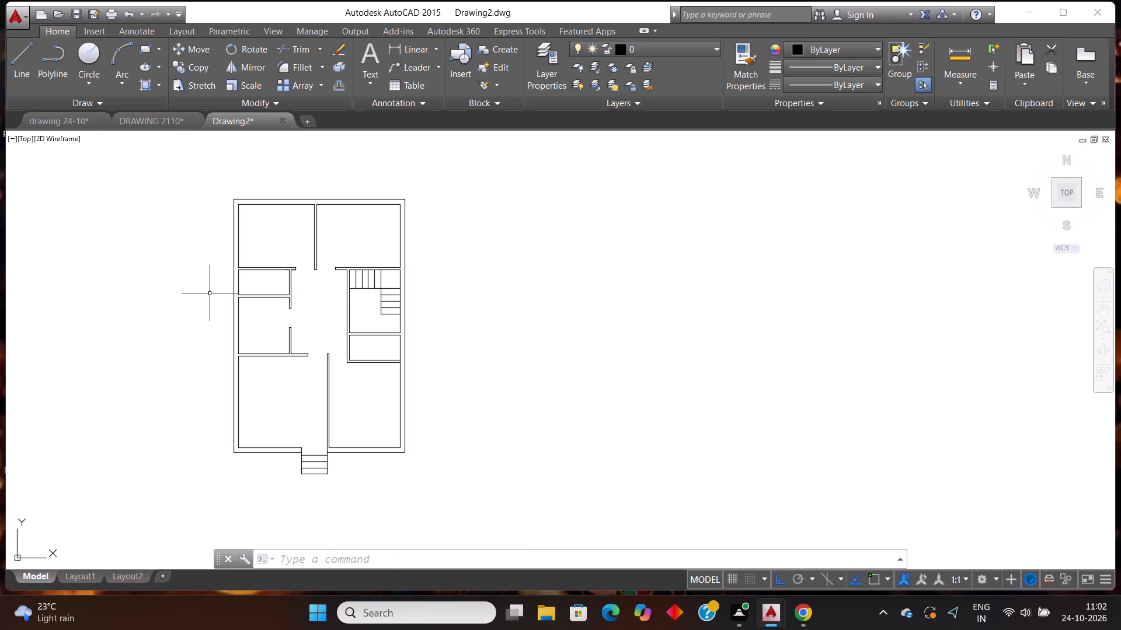
pyautogui.scroll(1, 175, 259)
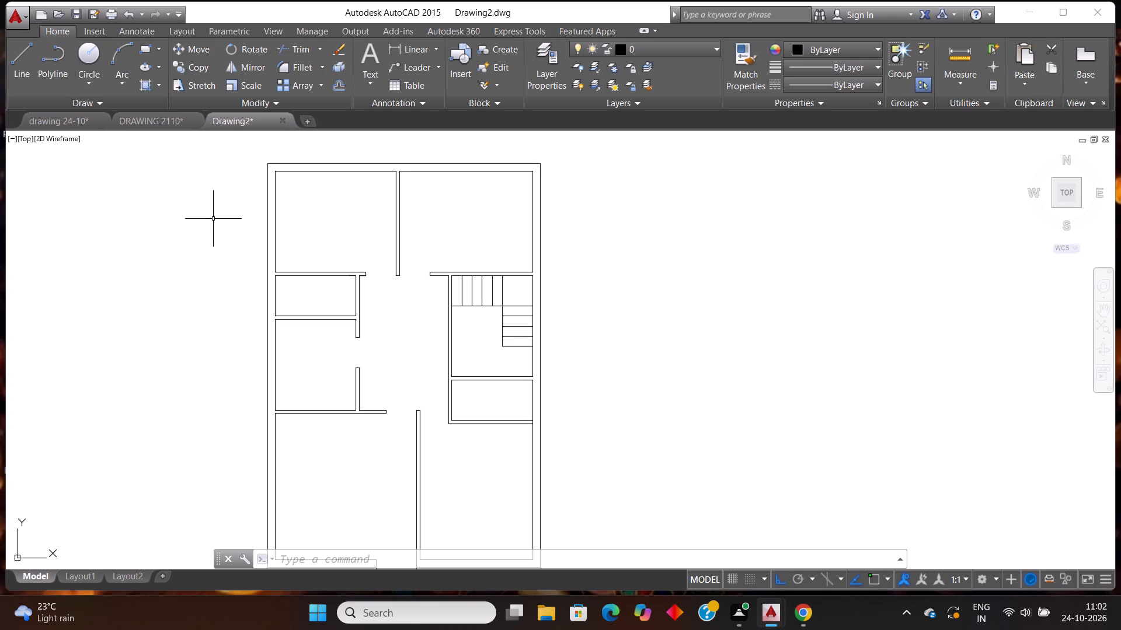
# Draw a vertical line about 3' long across the top outer wall in each of the two top rooms.
pyautogui.press('l')
pyautogui.press('Return')
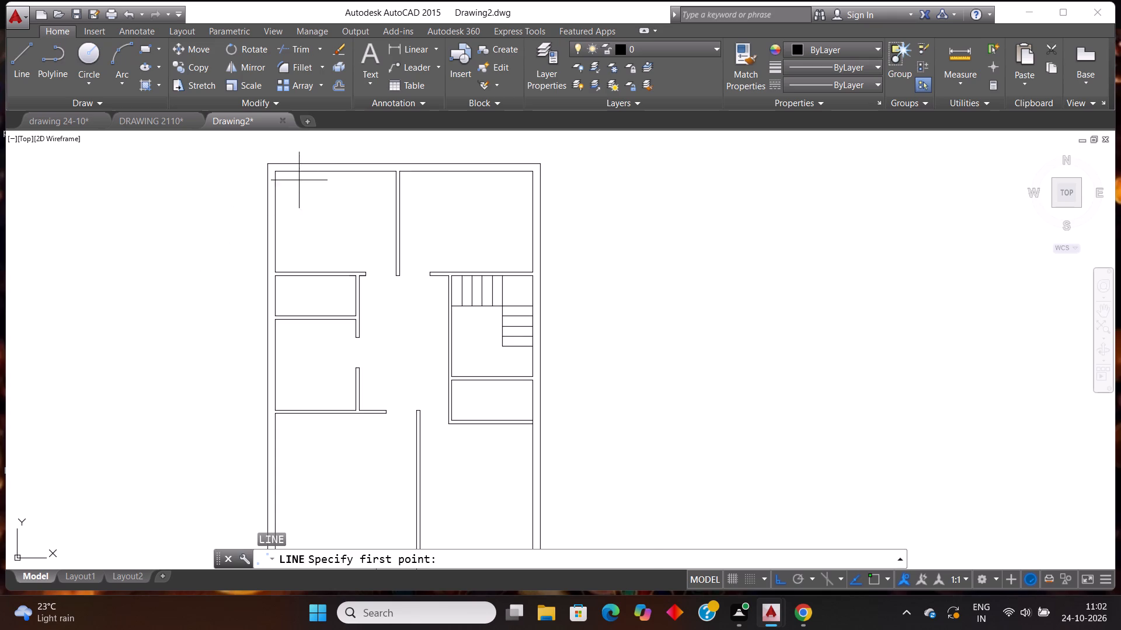
pyautogui.scroll(1, 328, 141)
pyautogui.moveTo(283, 157); pyautogui.dragTo(288, 173)
pyautogui.click(288, 215)
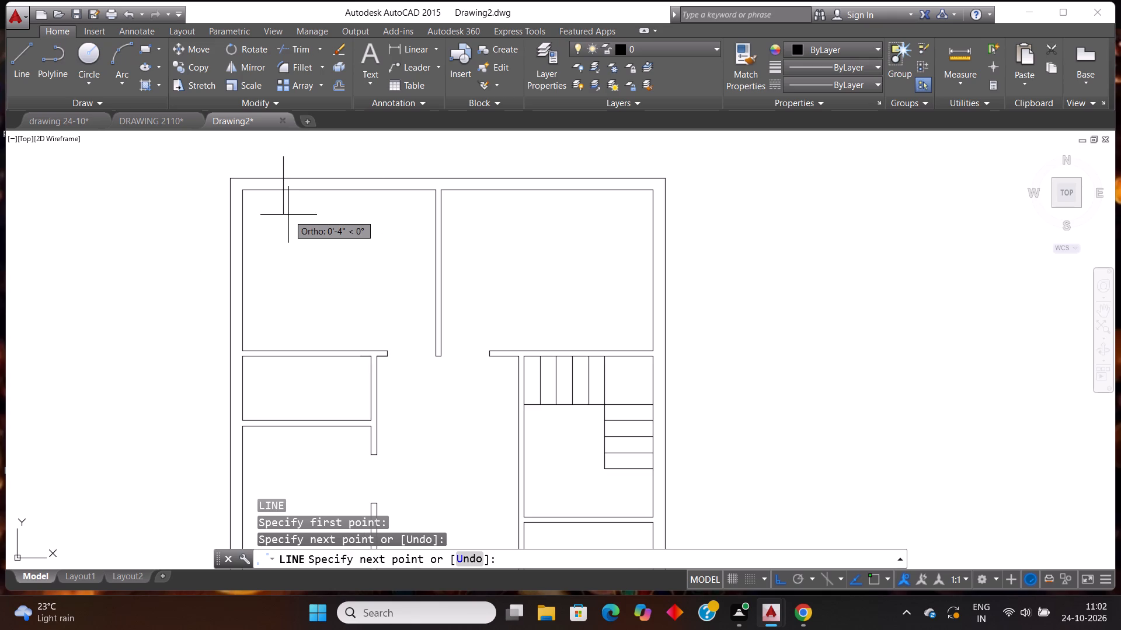
pyautogui.press('Return')
pyautogui.press('Return')
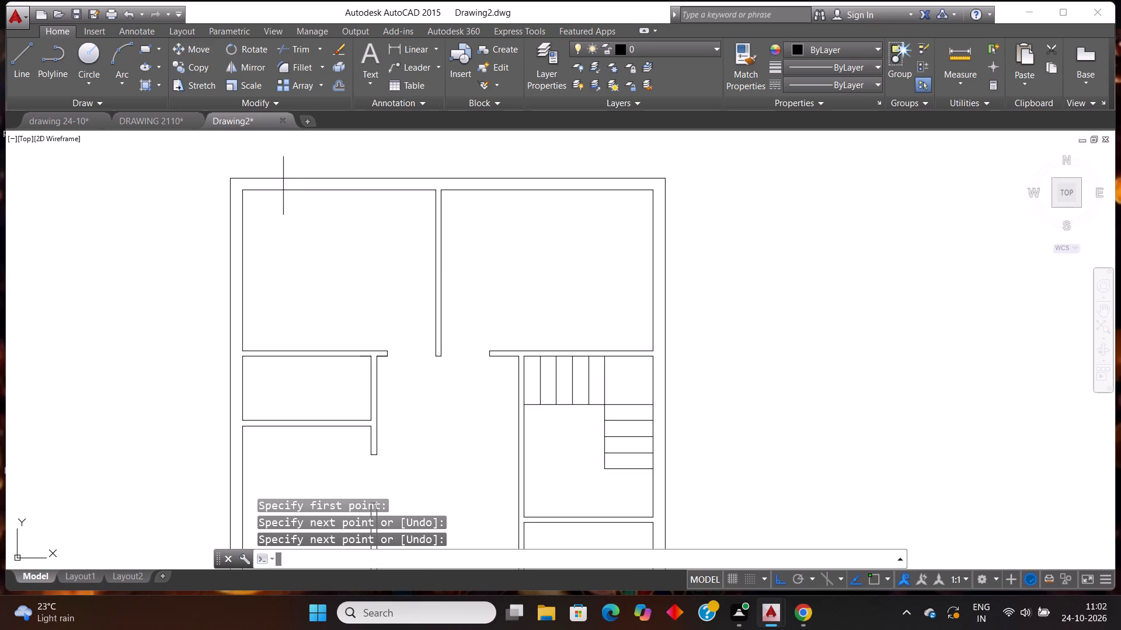
pyautogui.click(506, 165)
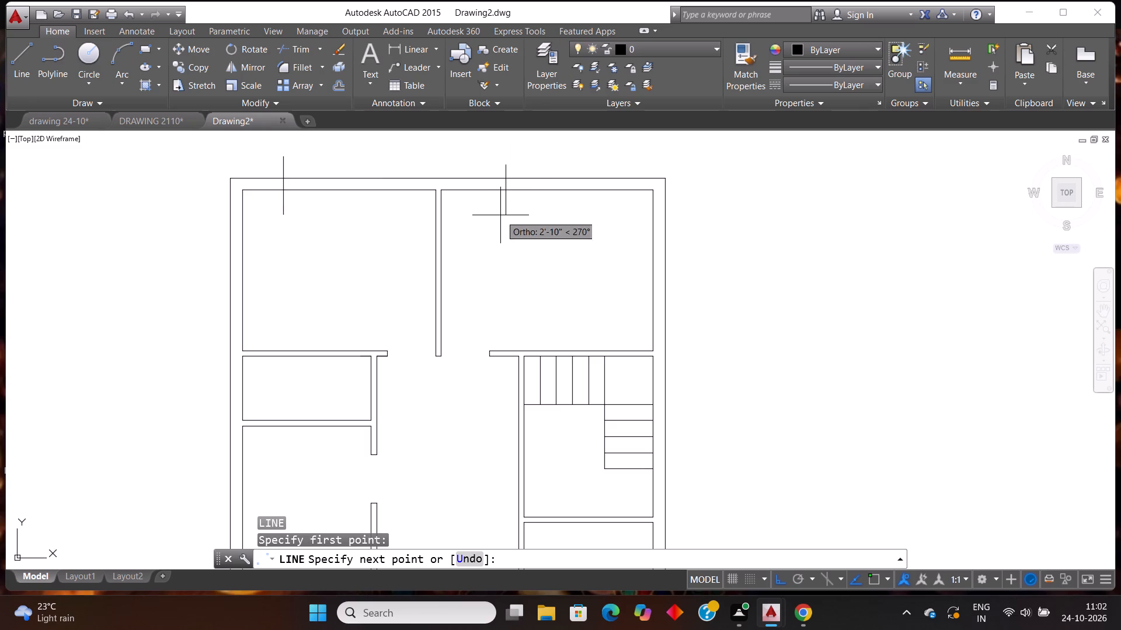
pyautogui.click(501, 218)
pyautogui.press('Return')
# Draw a short horizontal line across the left outer wall at the small room directly below the top-left room.
pyautogui.press('Return')
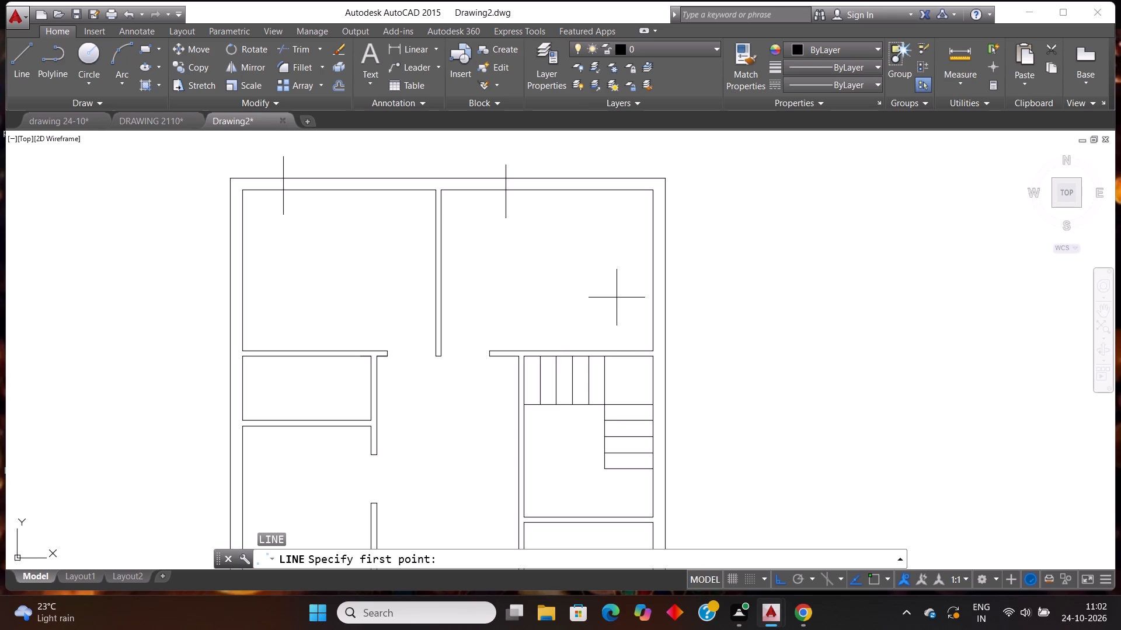
pyautogui.scroll(-1, 614, 339)
pyautogui.scroll(3, 403, 370)
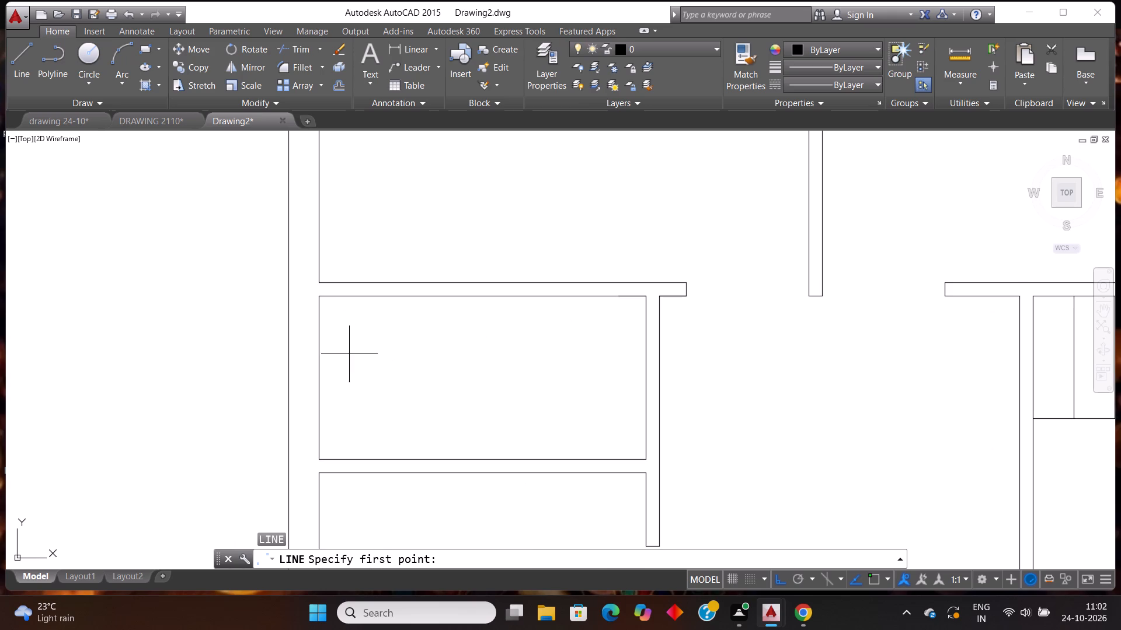
pyautogui.click(336, 341)
pyautogui.click(255, 323)
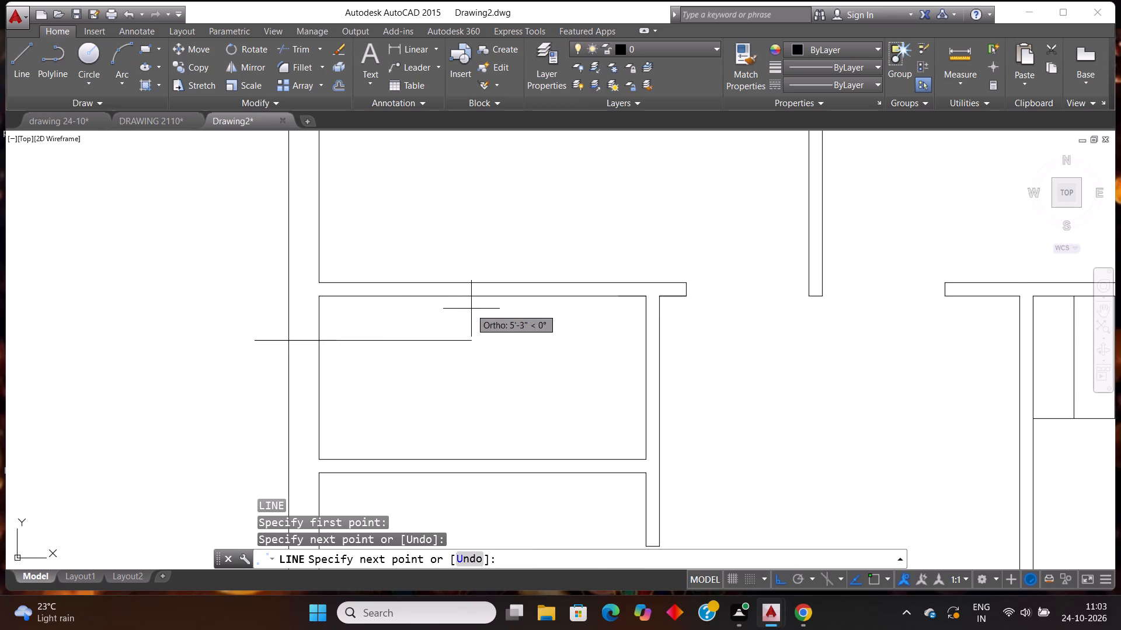
pyautogui.press('Return')
# Draw a short horizontal line across the left outer wall in the upper part of the middle-left room.
pyautogui.press('Return')
pyautogui.scroll(-3, 488, 292)
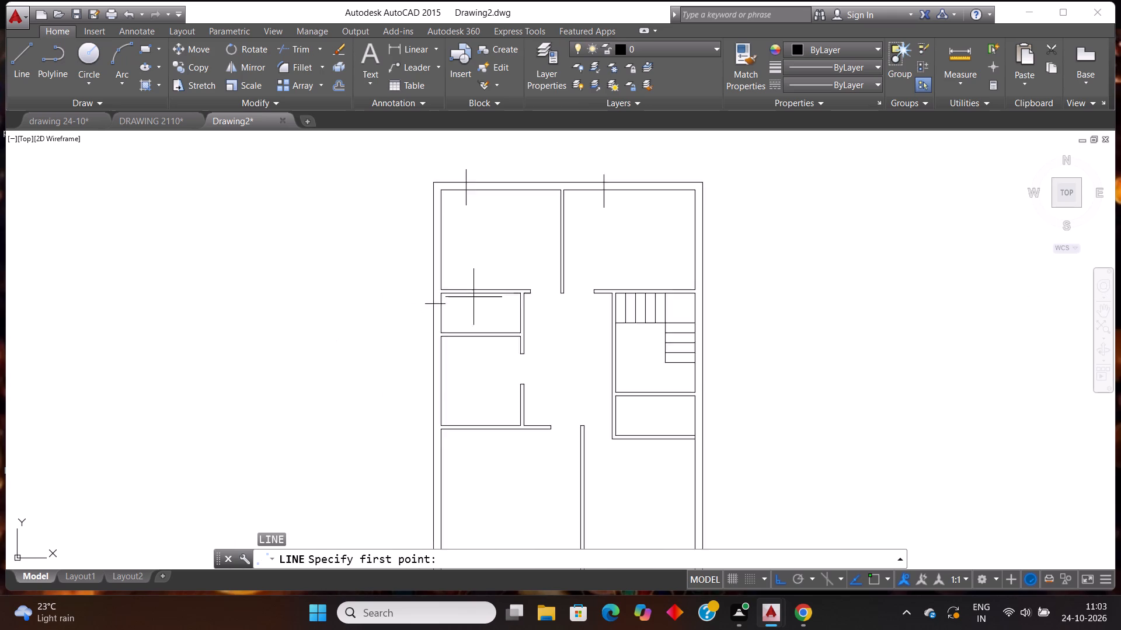
pyautogui.scroll(-1, 473, 297)
pyautogui.scroll(2, 457, 345)
pyautogui.click(451, 316)
pyautogui.click(405, 320)
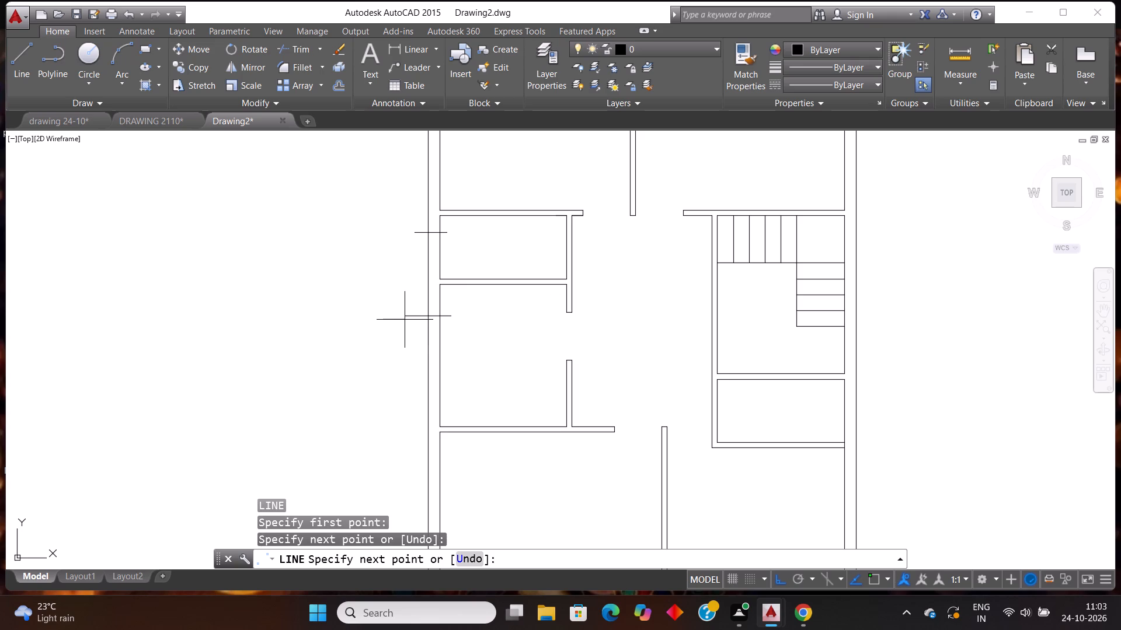
pyautogui.press('Return')
# Draw a short horizontal line across the left outer wall in the upper part of the large lower-left room.
pyautogui.press('Return')
pyautogui.scroll(-1, 479, 326)
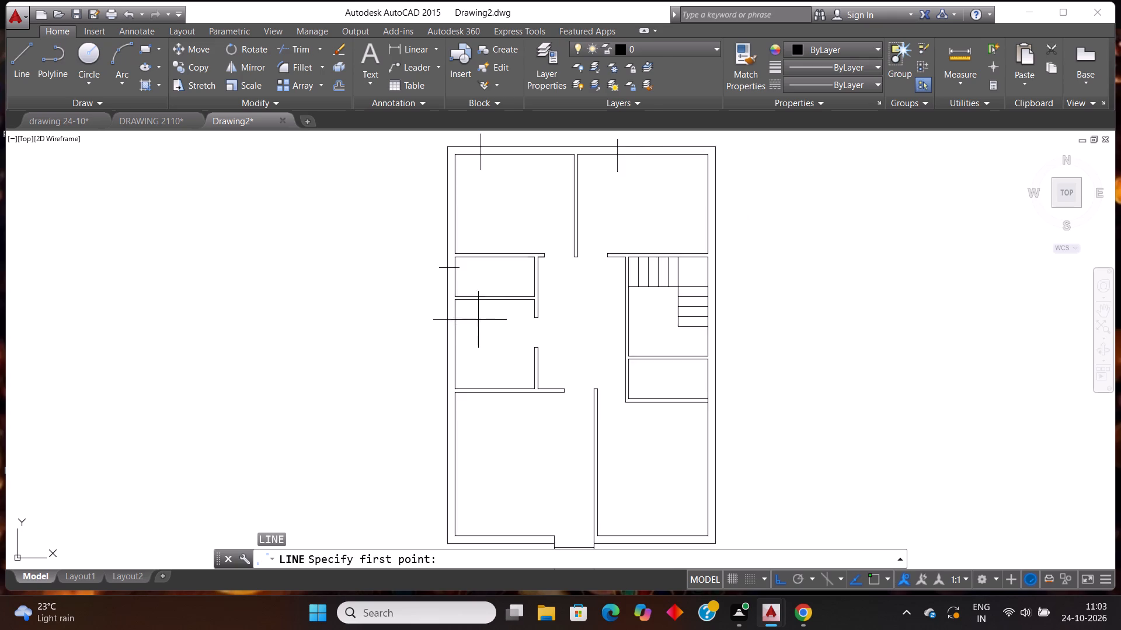
pyautogui.scroll(-1, 478, 320)
pyautogui.scroll(2, 465, 400)
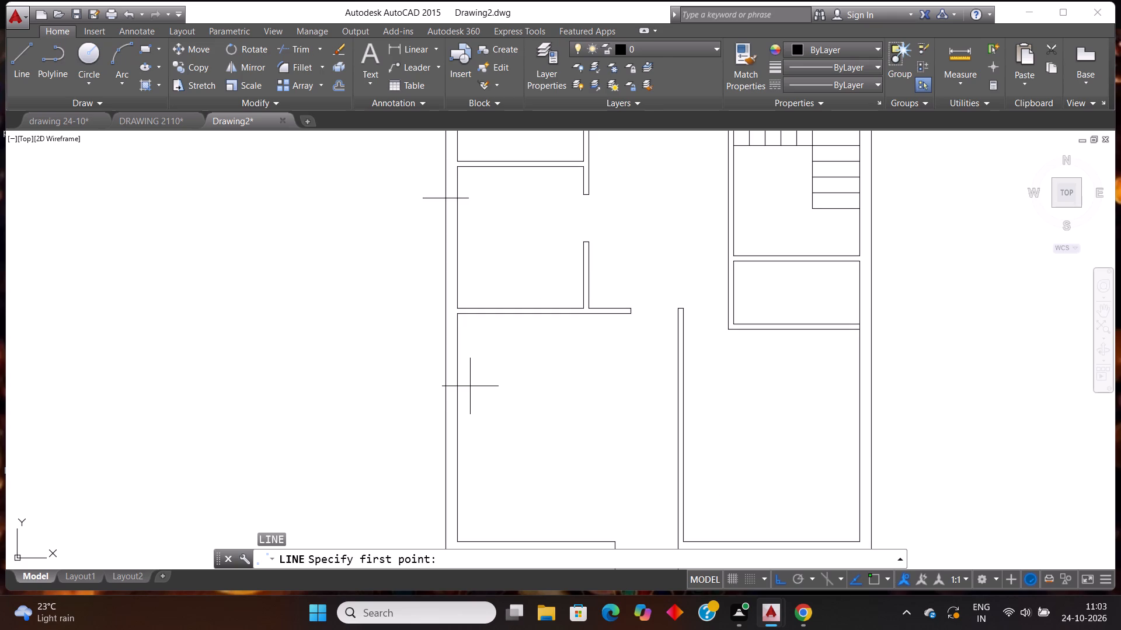
pyautogui.click(472, 377)
pyautogui.click(396, 378)
pyautogui.press('Return')
# Draw a short vertical line across the bottom outer wall on each side of the entrance, one per bottom room.
pyautogui.press('Return')
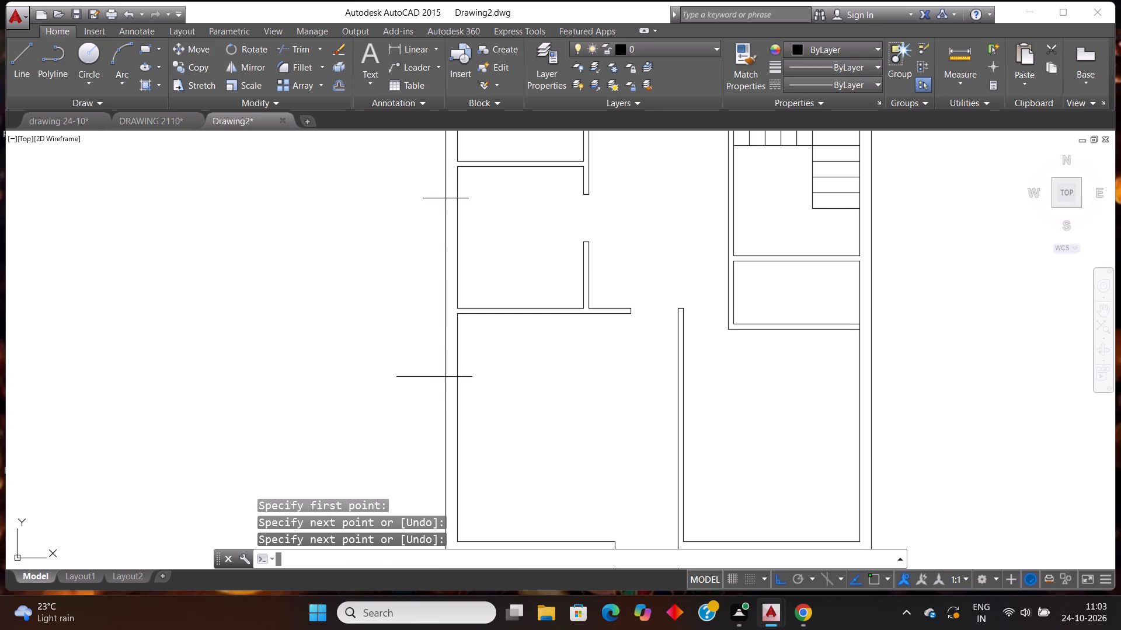
pyautogui.scroll(-2, 445, 260)
pyautogui.scroll(2, 466, 377)
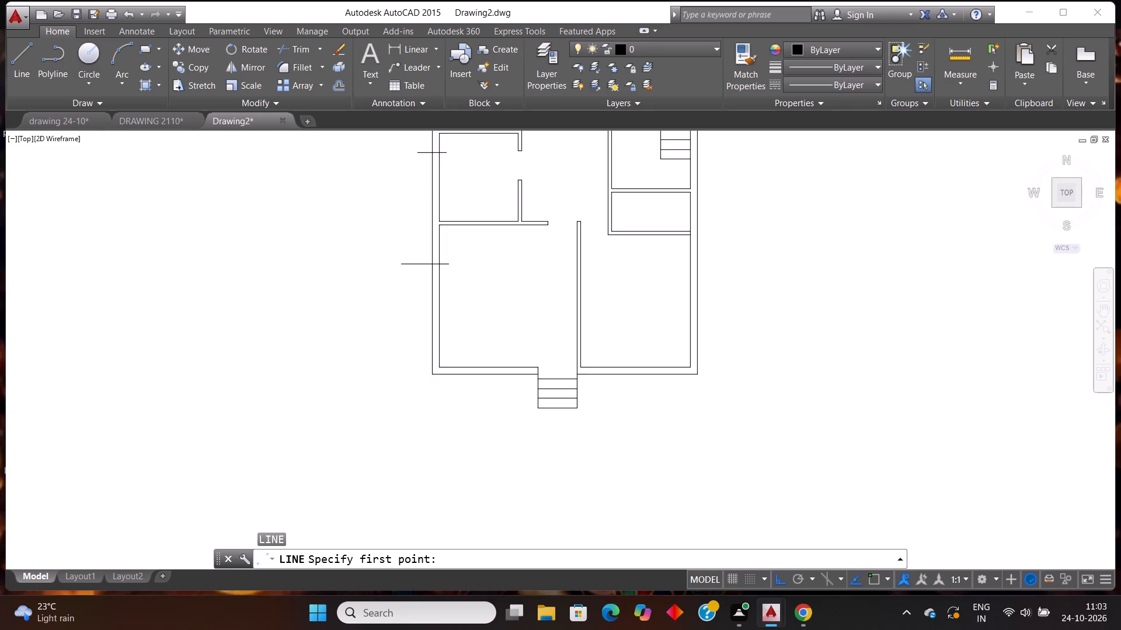
pyautogui.scroll(1, 466, 377)
pyautogui.click(436, 344)
pyautogui.click(433, 392)
pyautogui.press('Return')
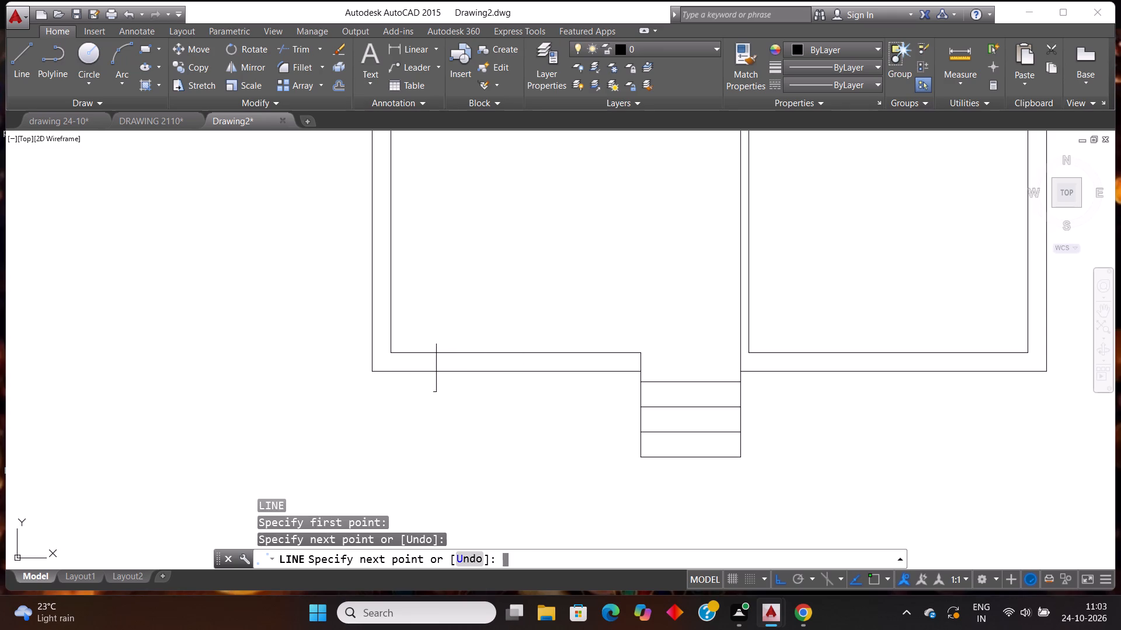
pyautogui.press('Return')
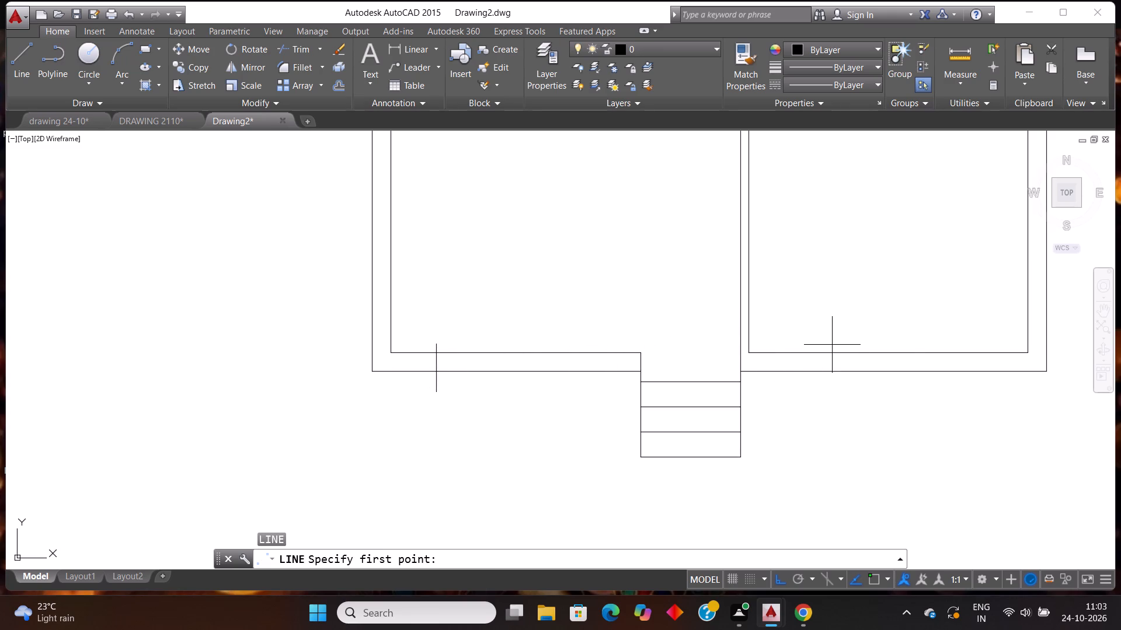
pyautogui.click(832, 341)
pyautogui.click(831, 401)
pyautogui.press('Return')
# Draw a short horizontal line across the right outer wall at the small room below the staircase.
pyautogui.press('Return')
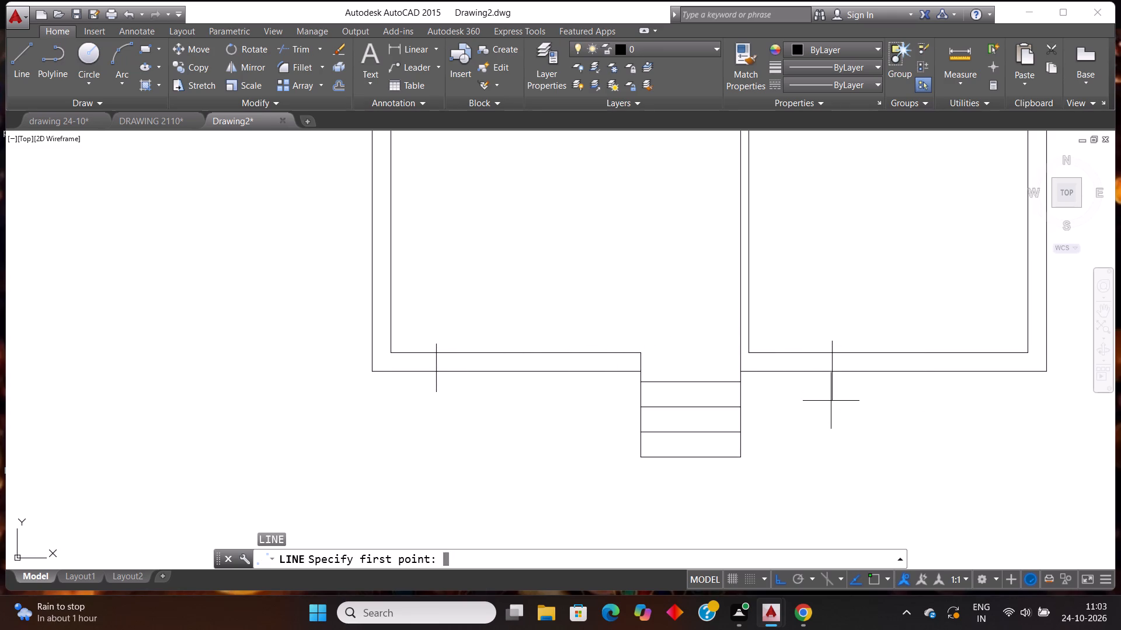
pyautogui.scroll(-3, 755, 387)
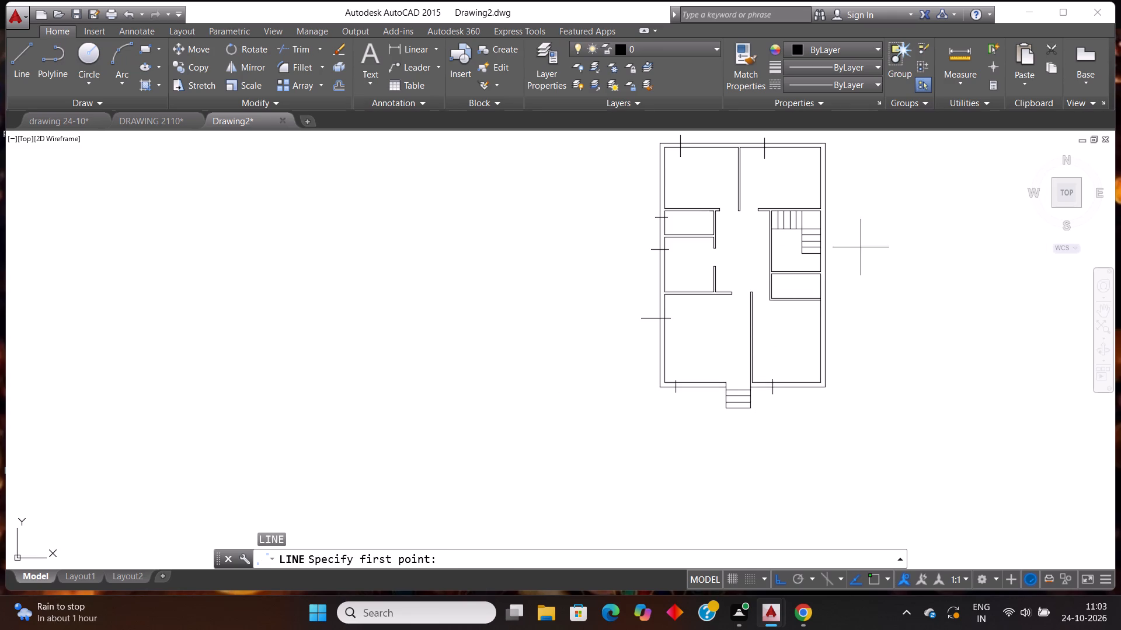
pyautogui.scroll(2, 862, 247)
pyautogui.scroll(1, 779, 310)
pyautogui.click(704, 344)
pyautogui.click(779, 332)
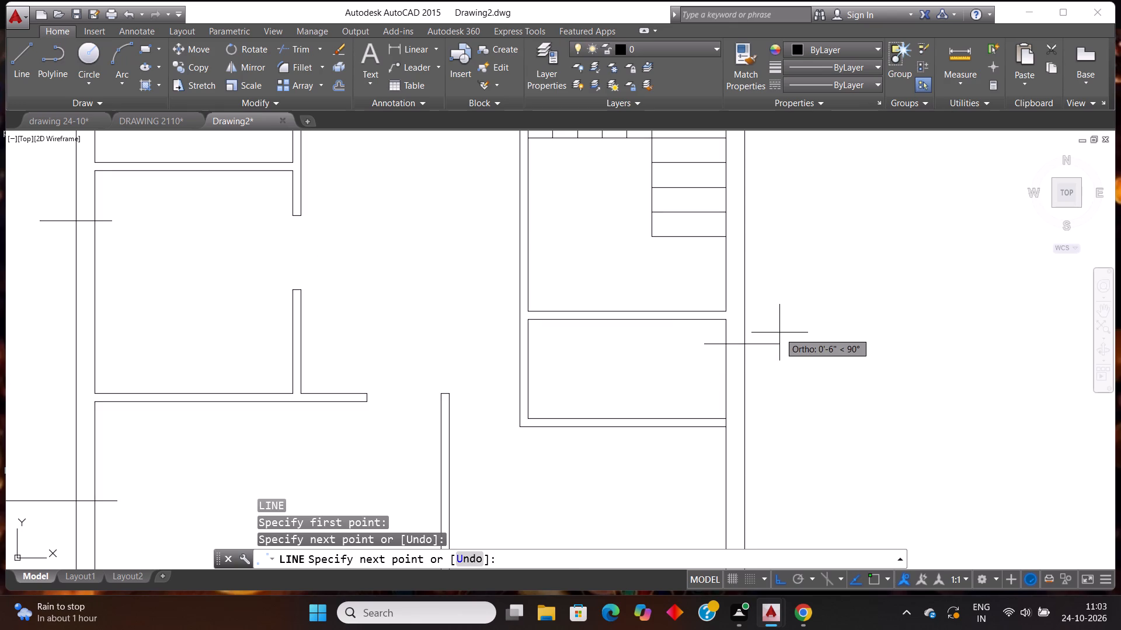
pyautogui.press('Return')
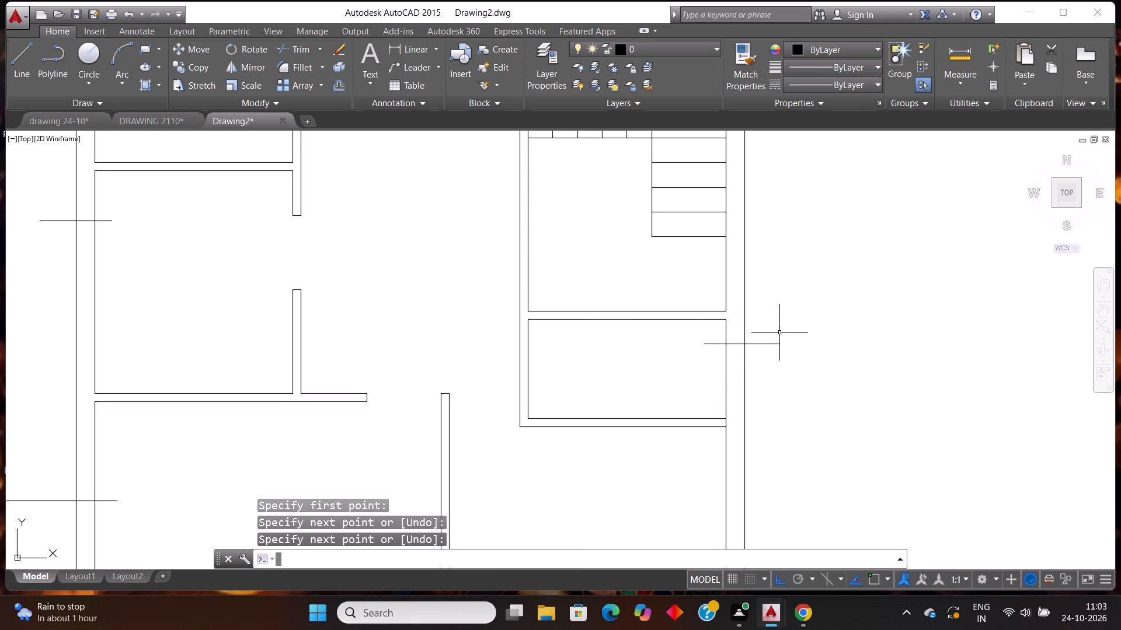
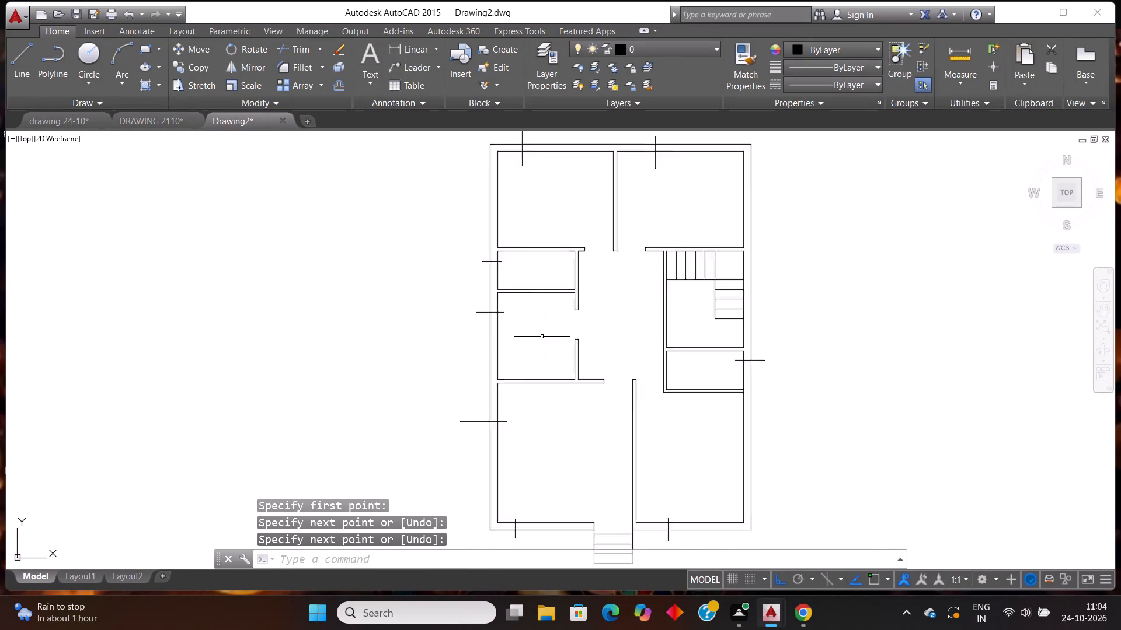
# Offset the two vertical marker lines across the top outer wall 4' to the right, one in each top room.
pyautogui.scroll(-2, 537, 329)
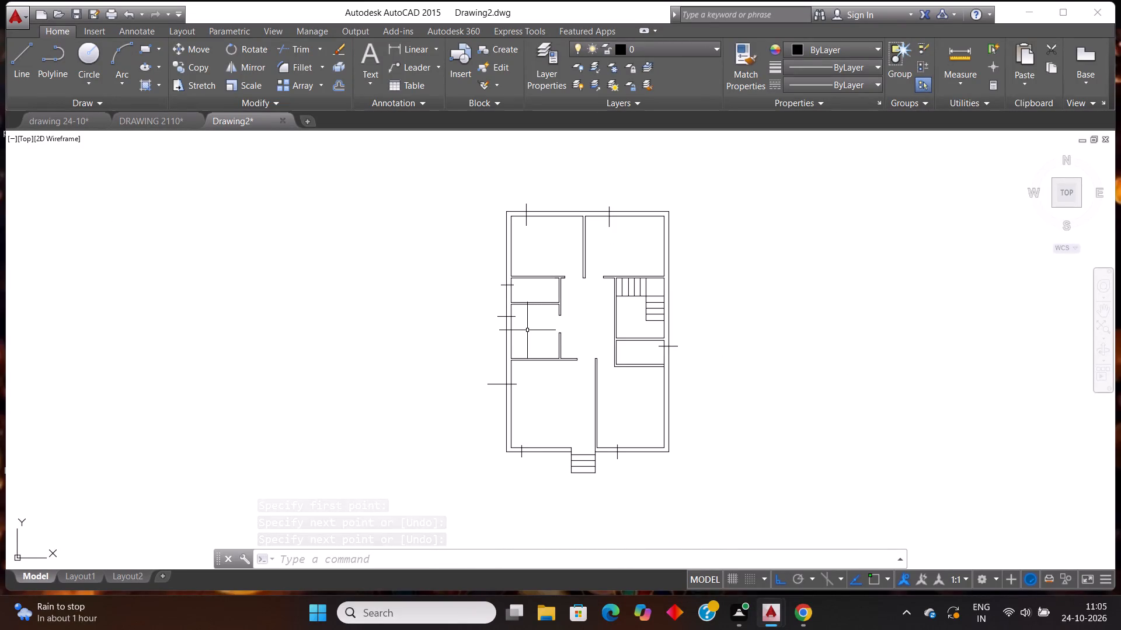
pyautogui.press('Escape')
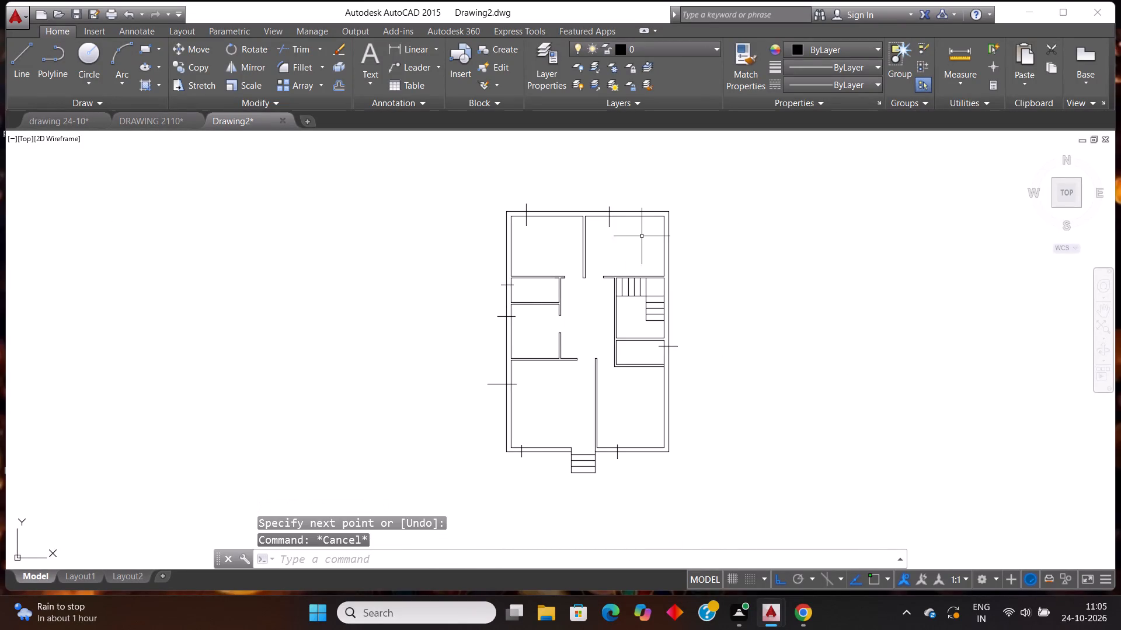
pyautogui.write('OFF')
pyautogui.press('Return')
pyautogui.write("4'")
pyautogui.press('Return')
pyautogui.scroll(1, 511, 211)
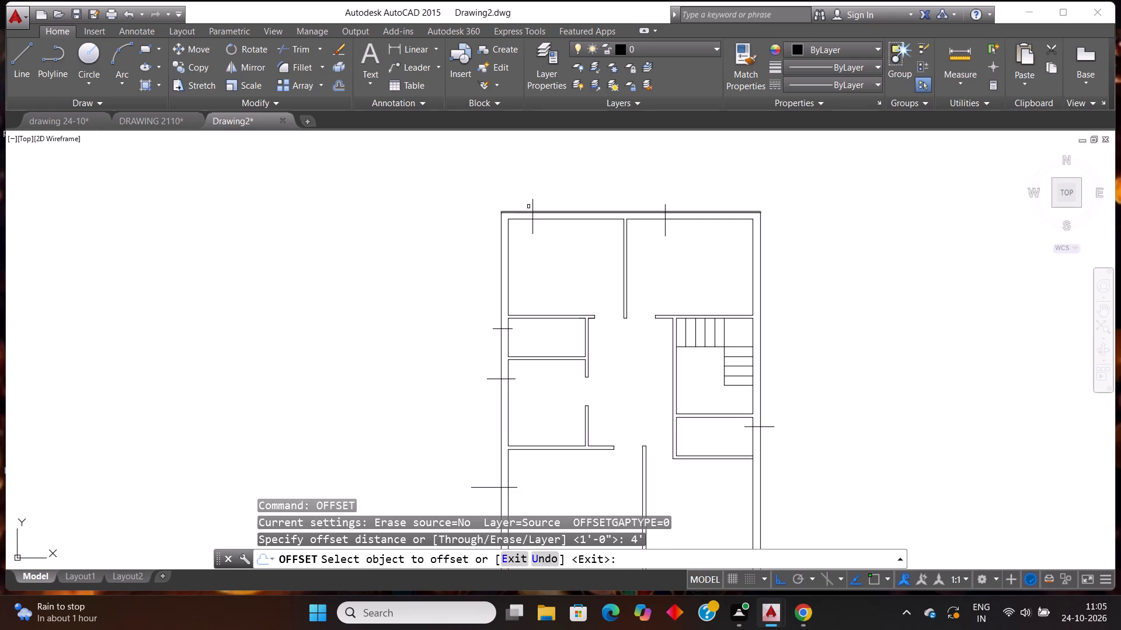
pyautogui.click(532, 211)
pyautogui.click(619, 181)
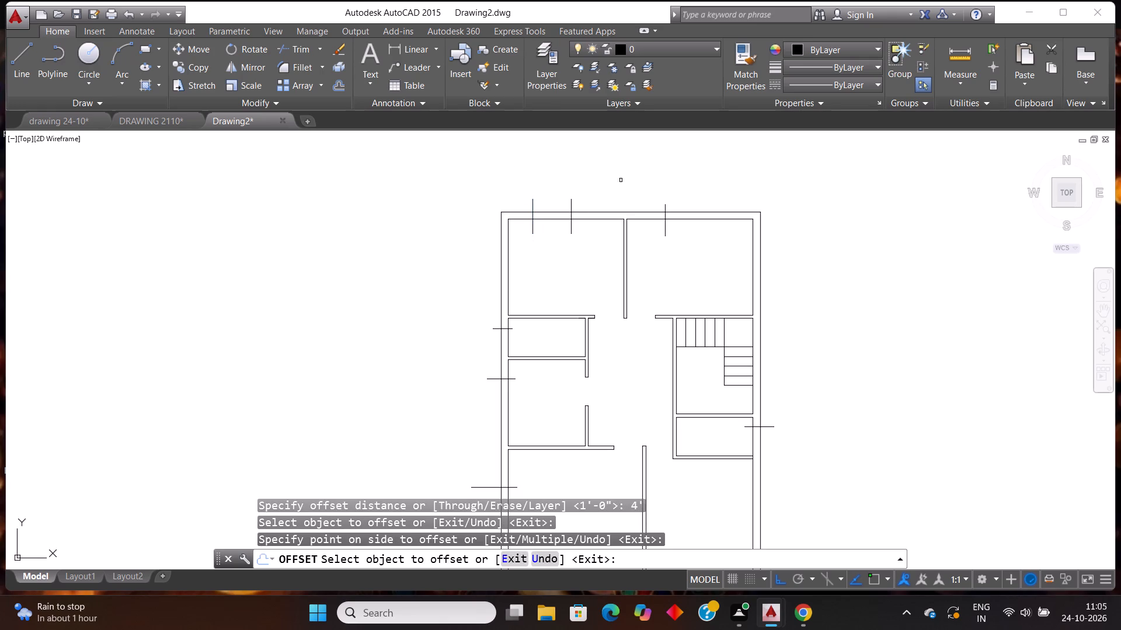
pyautogui.click(666, 207)
pyautogui.click(752, 190)
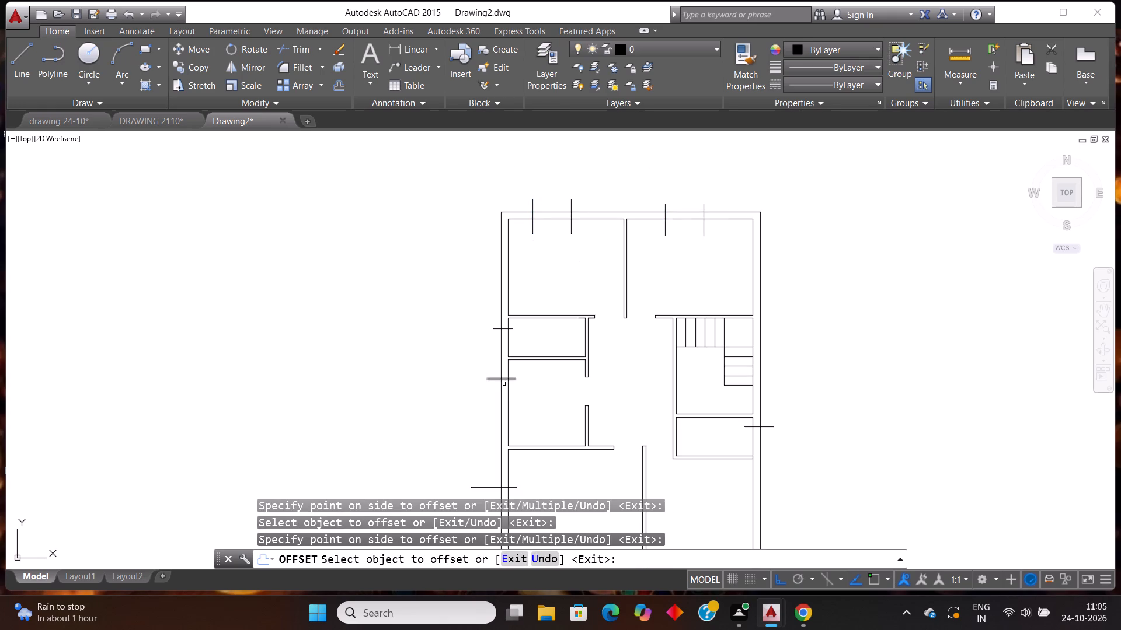
# Offset the left outer wall's marker lines at the middle-left and large lower-left rooms 4' downward.
pyautogui.click(512, 379)
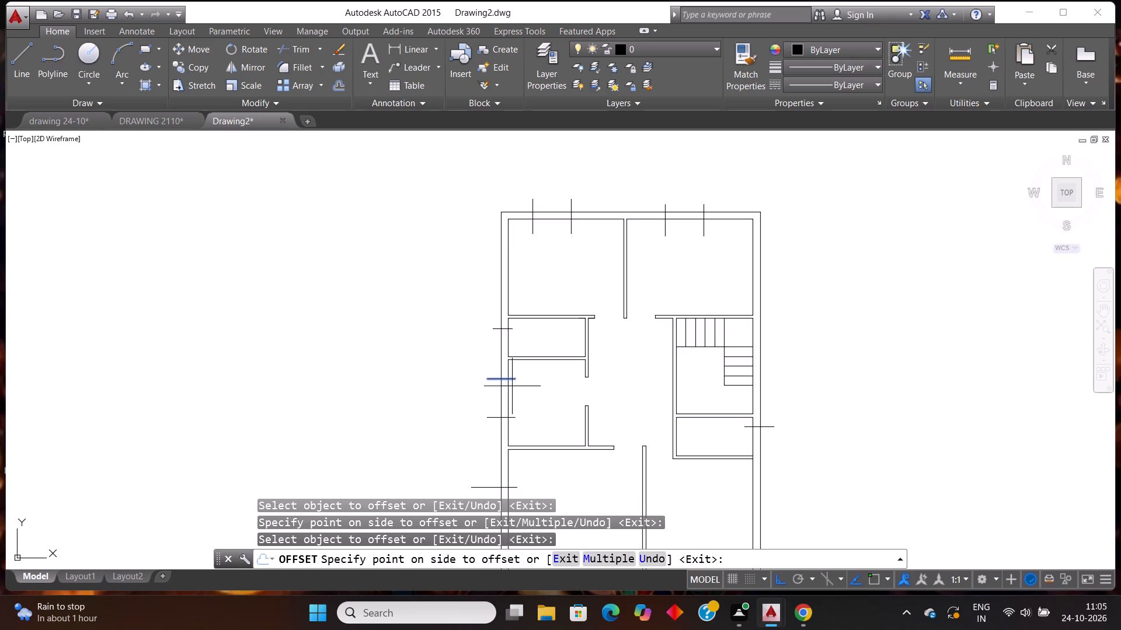
pyautogui.click(528, 411)
pyautogui.scroll(-2, 540, 352)
pyautogui.scroll(1, 527, 395)
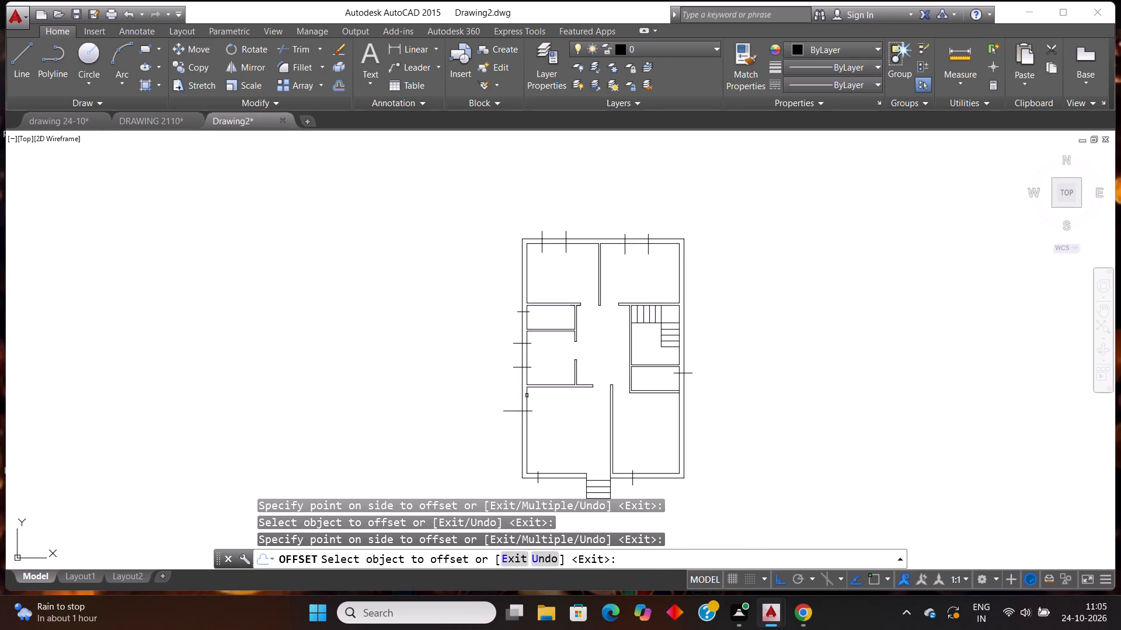
pyautogui.click(531, 412)
pyautogui.click(576, 465)
# Offset the two vertical marker lines across the bottom outer wall 4' to the right, one on each side of the entrance.
pyautogui.click(538, 480)
pyautogui.click(541, 485)
pyautogui.click(633, 483)
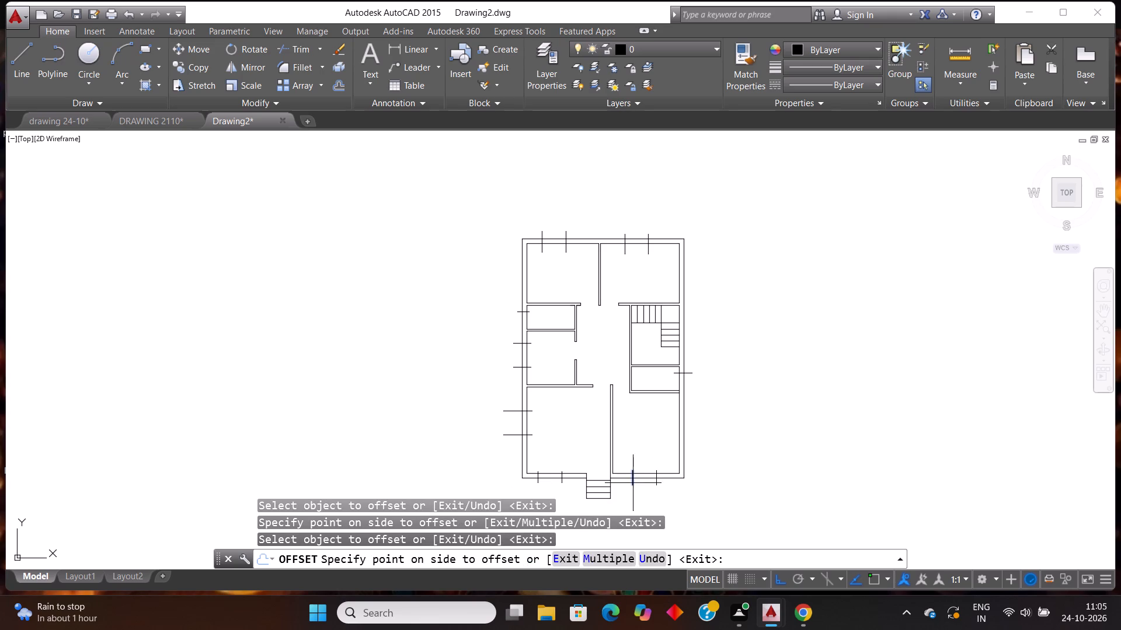
pyautogui.click(725, 506)
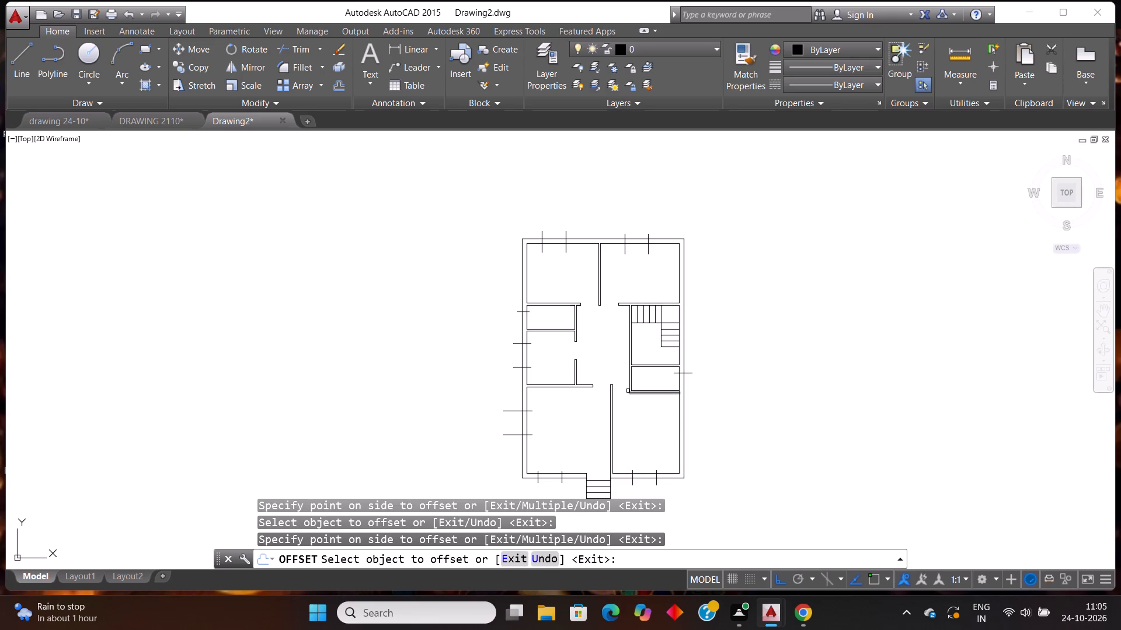
pyautogui.scroll(1, 520, 346)
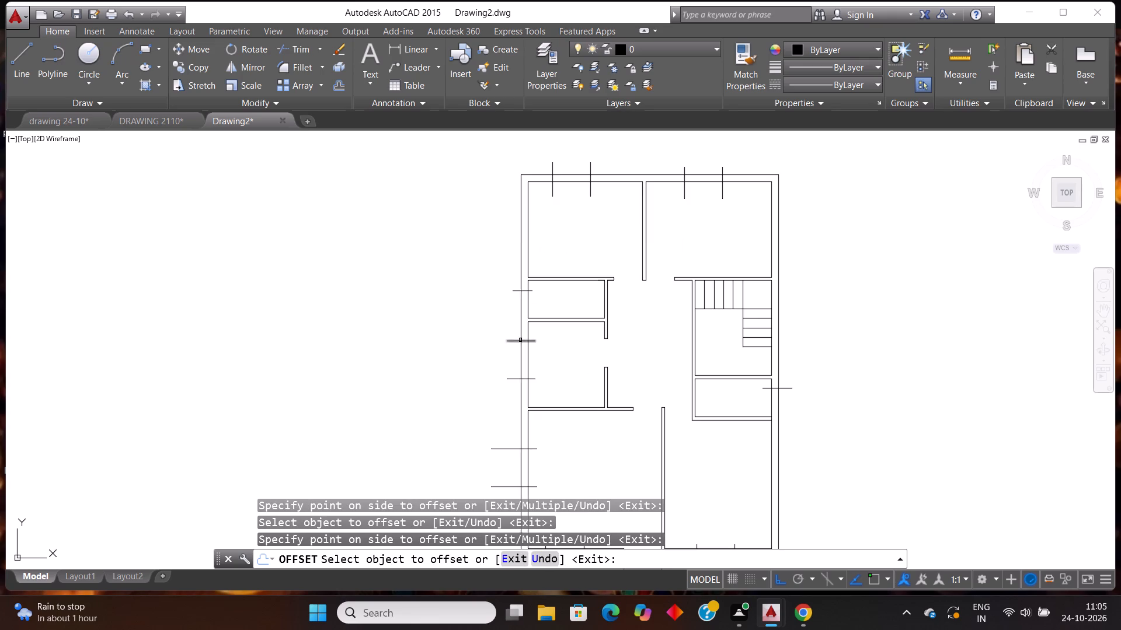
pyautogui.press('Escape')
pyautogui.press('Escape')
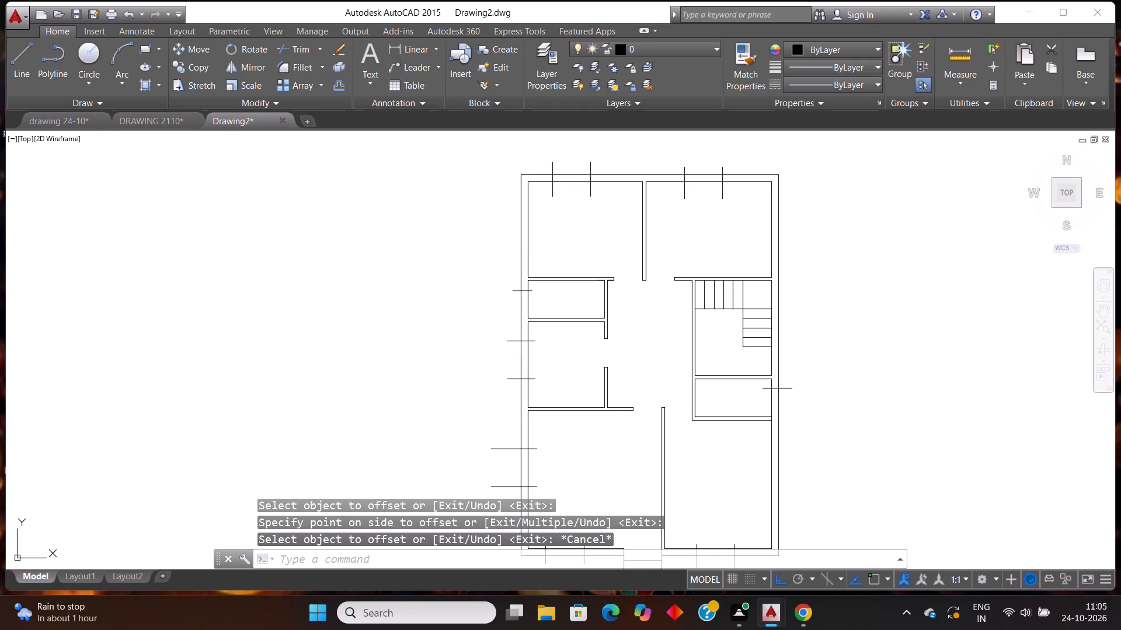
# Offset the marker lines at the small upper-left room and the small room below the staircase 2' downward.
pyautogui.write('OFF')
pyautogui.press('Return')
pyautogui.write("2'")
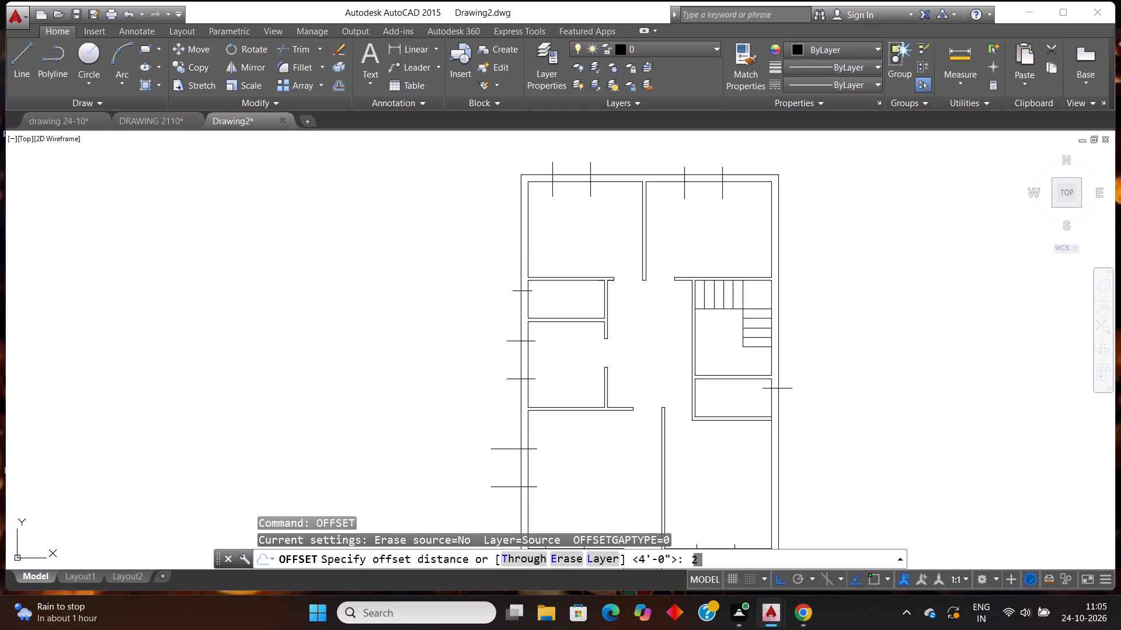
pyautogui.press('Return')
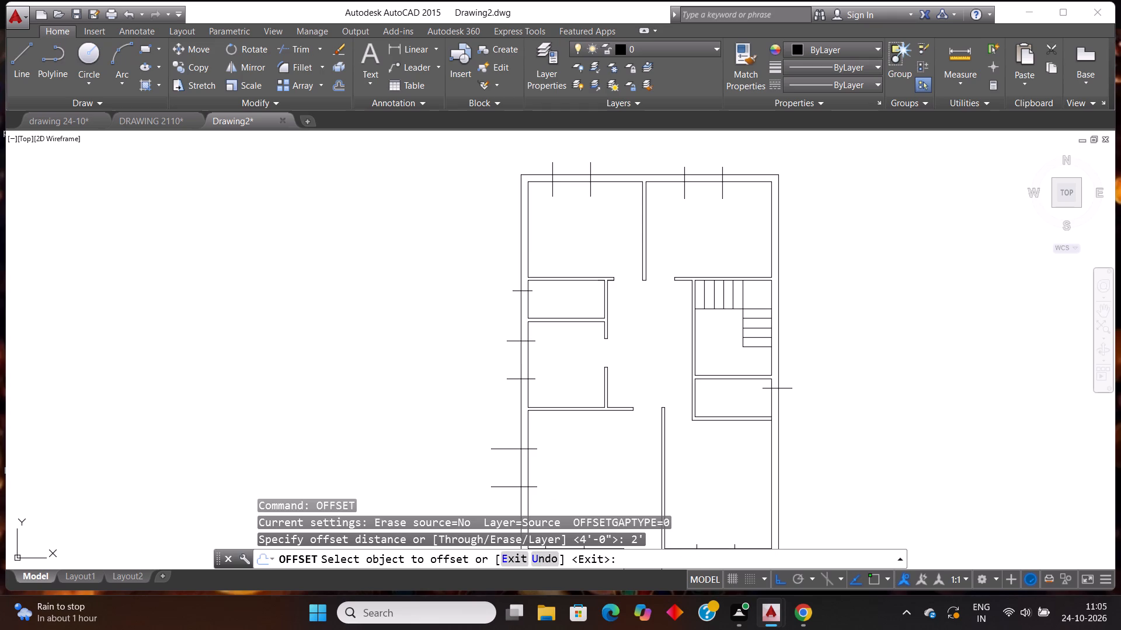
pyautogui.click(528, 290)
pyautogui.click(556, 307)
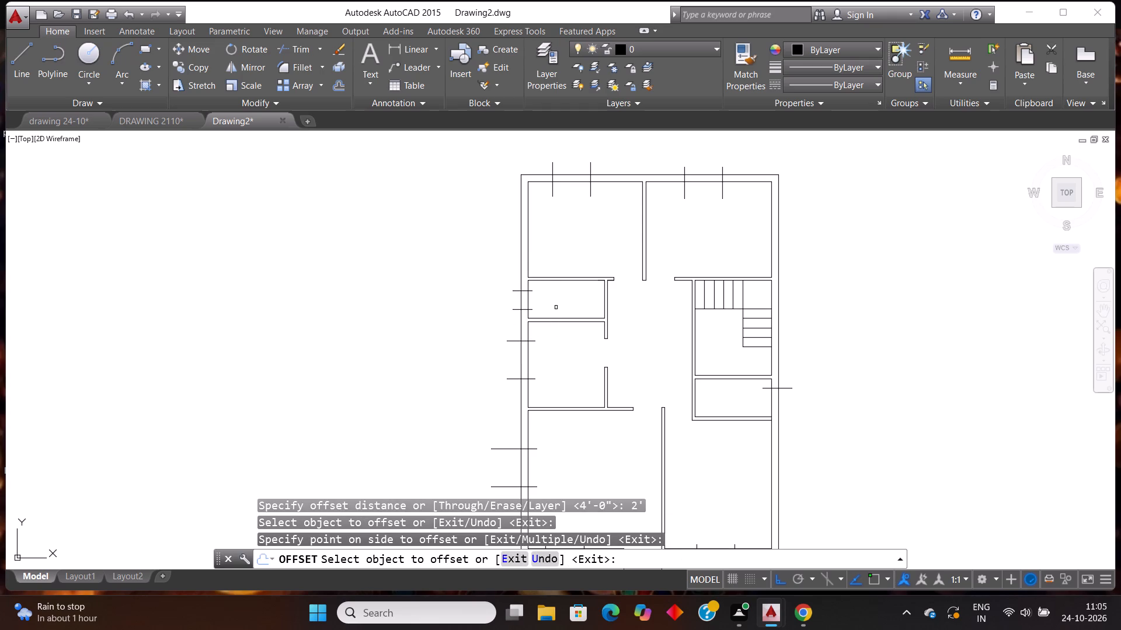
pyautogui.click(786, 387)
pyautogui.click(857, 421)
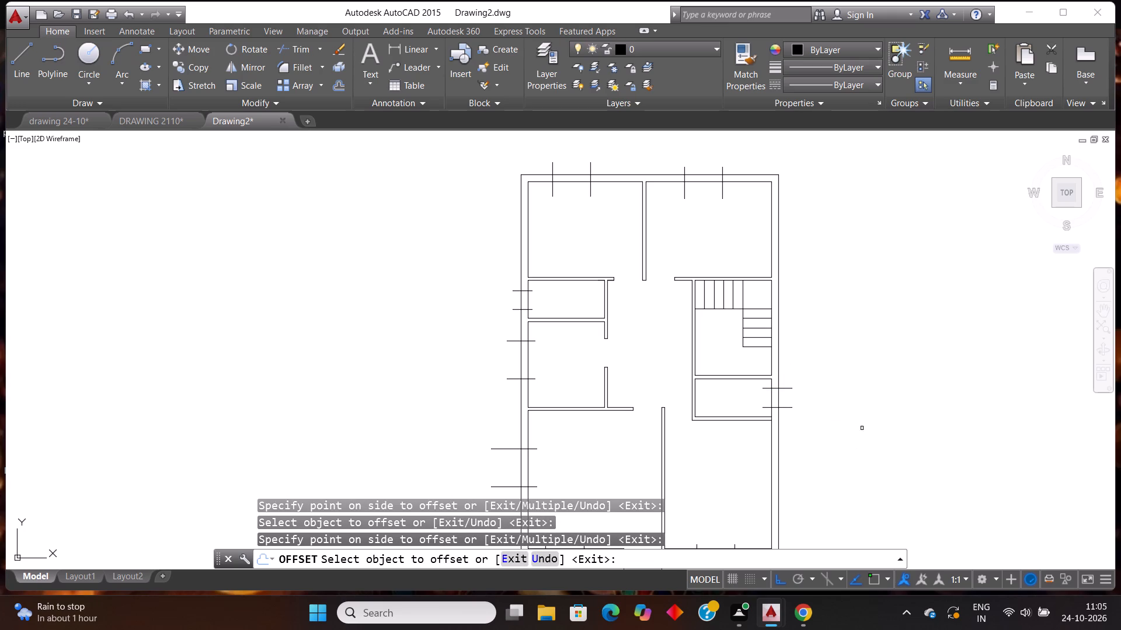
pyautogui.press('Escape')
# Trim the right outer wall between its two marker lines below the staircase, and trim the markers flush with the wall faces.
pyautogui.write('TR')
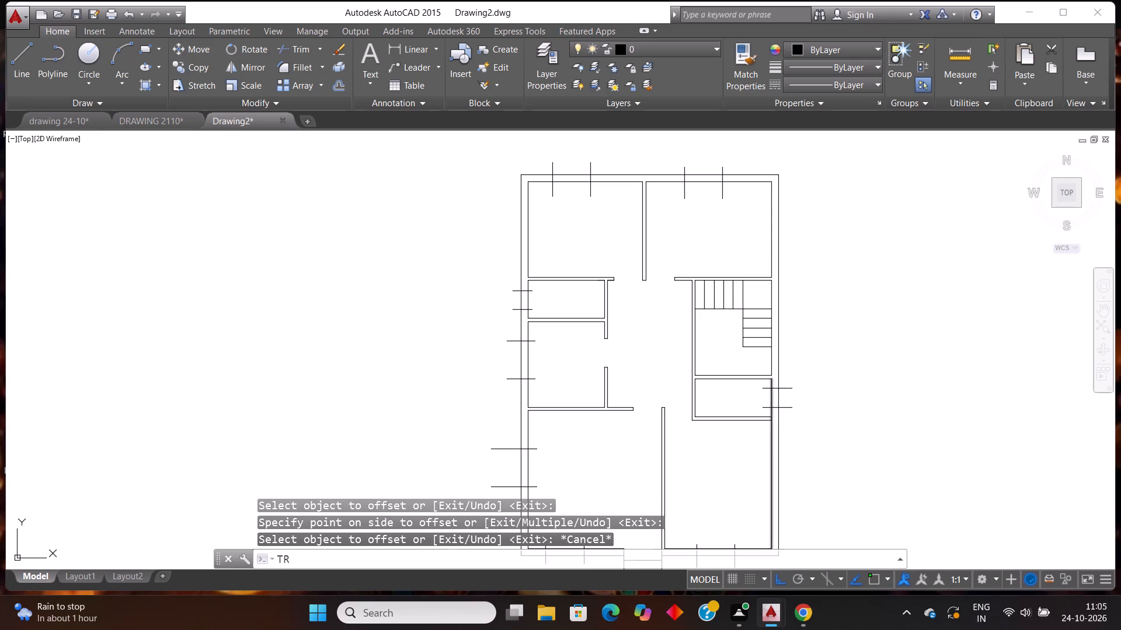
pyautogui.press('Return')
pyautogui.press('Return')
pyautogui.scroll(2, 779, 432)
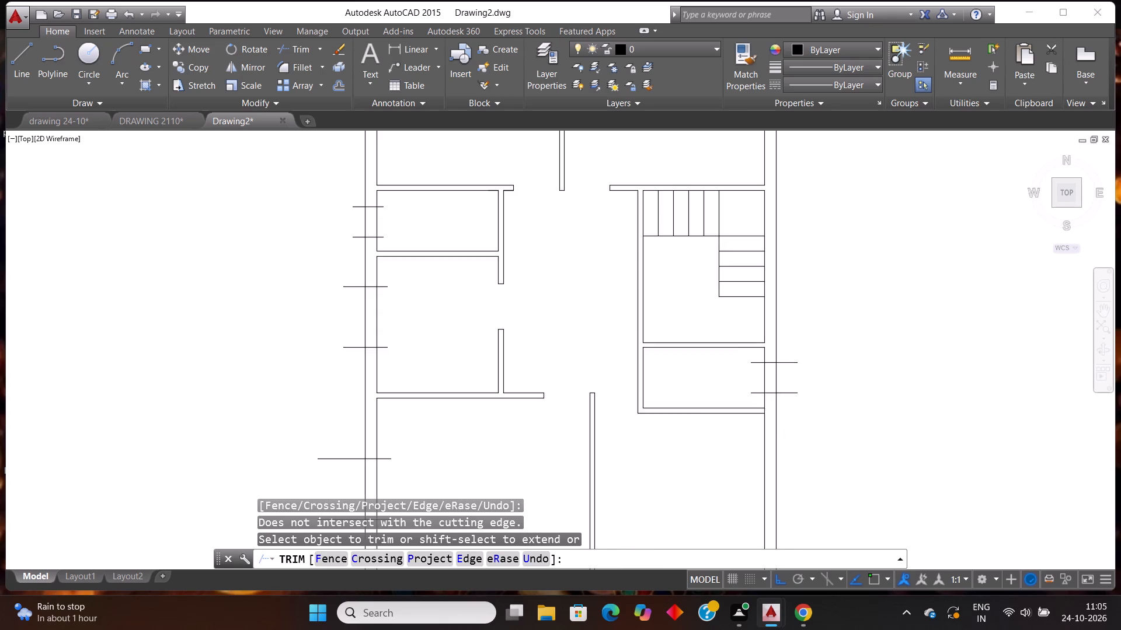
pyautogui.scroll(2, 754, 400)
pyautogui.click(759, 395)
pyautogui.click(734, 401)
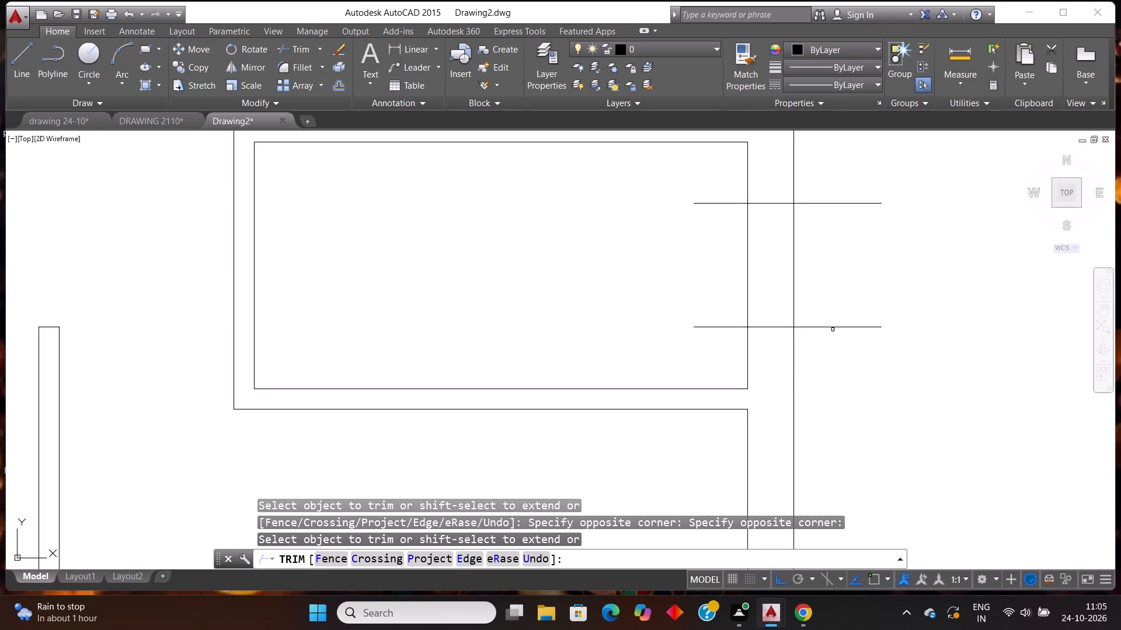
pyautogui.click(876, 344)
pyautogui.click(832, 156)
pyautogui.moveTo(683, 185); pyautogui.dragTo(684, 190)
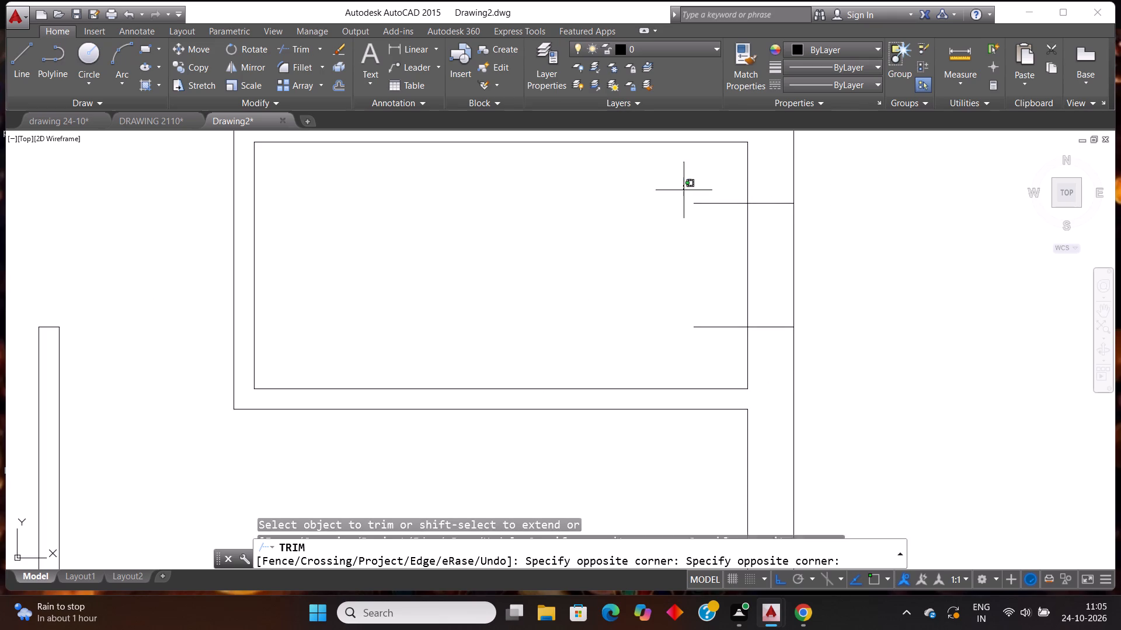
pyautogui.moveTo(684, 190); pyautogui.dragTo(684, 192)
pyautogui.click(743, 345)
pyautogui.click(705, 276)
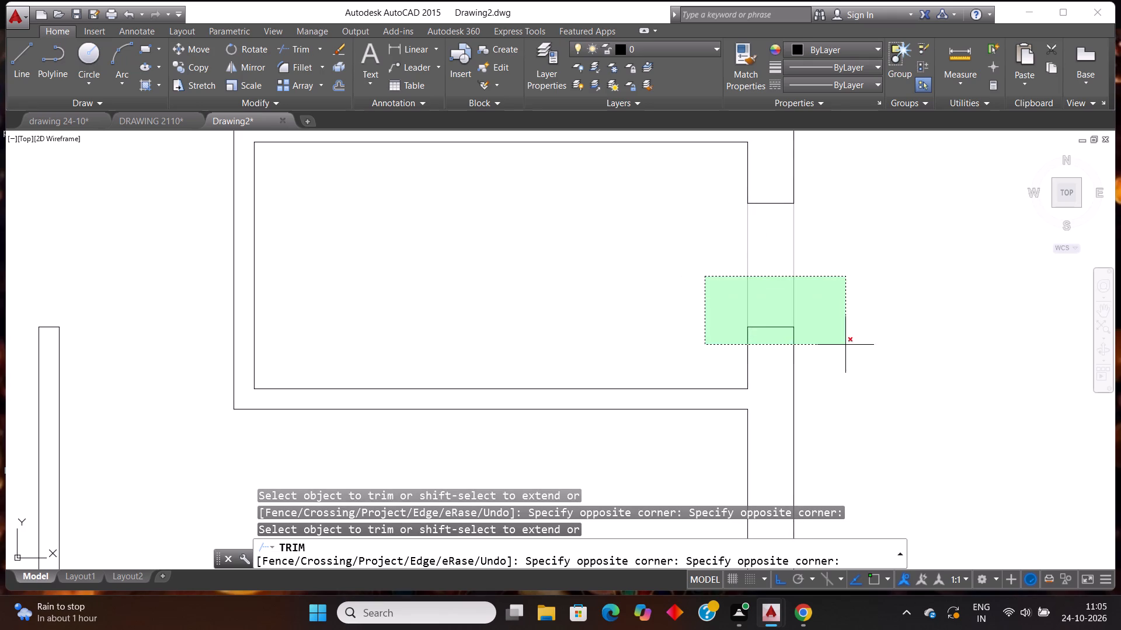
pyautogui.click(867, 264)
# Trim an opening in the top outer wall of the top-right room and cut its marker lines back to the wall faces.
pyautogui.scroll(-1, 747, 328)
pyautogui.scroll(-2, 816, 416)
pyautogui.scroll(-2, 808, 328)
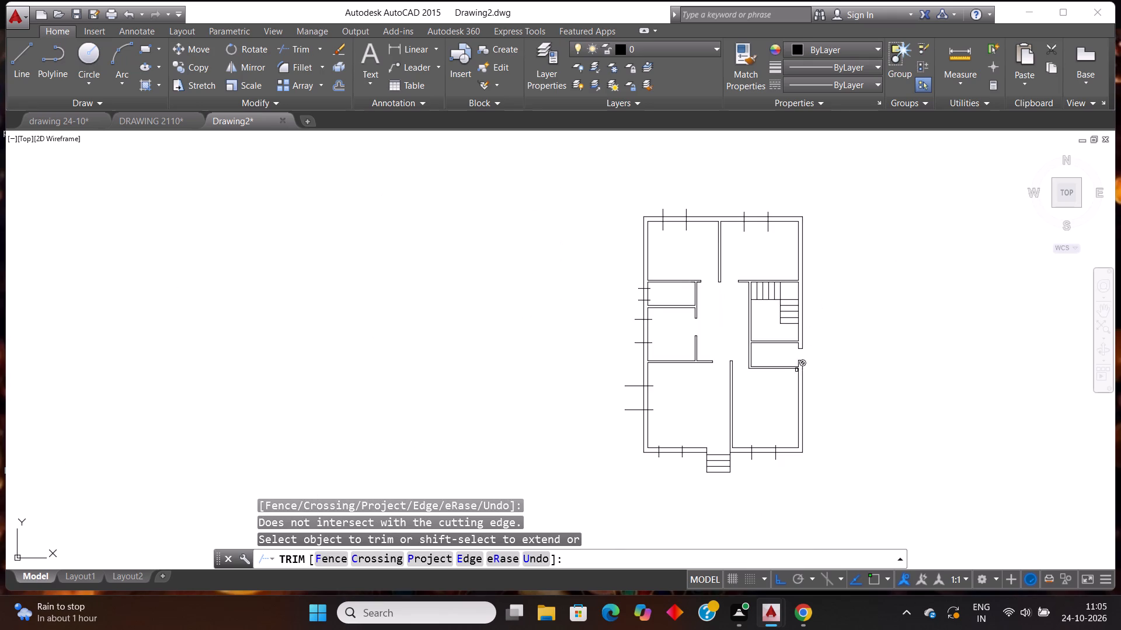
pyautogui.scroll(2, 761, 195)
pyautogui.scroll(1, 738, 251)
pyautogui.moveTo(746, 294); pyautogui.dragTo(747, 267)
pyautogui.click(749, 216)
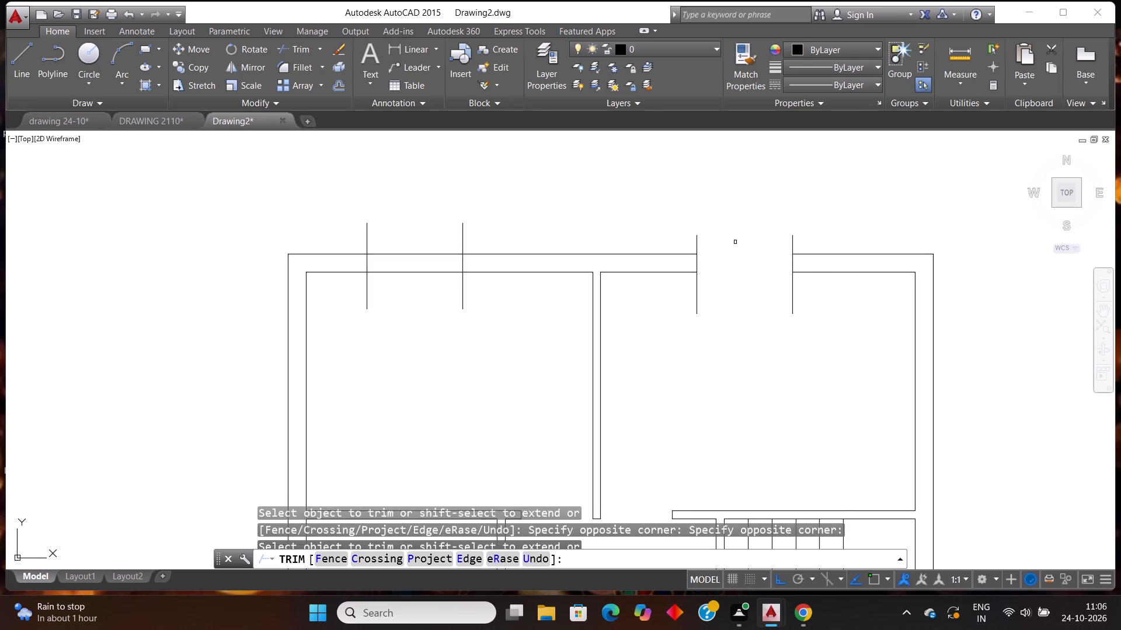
pyautogui.click(684, 297)
pyautogui.click(832, 321)
pyautogui.scroll(3, 782, 266)
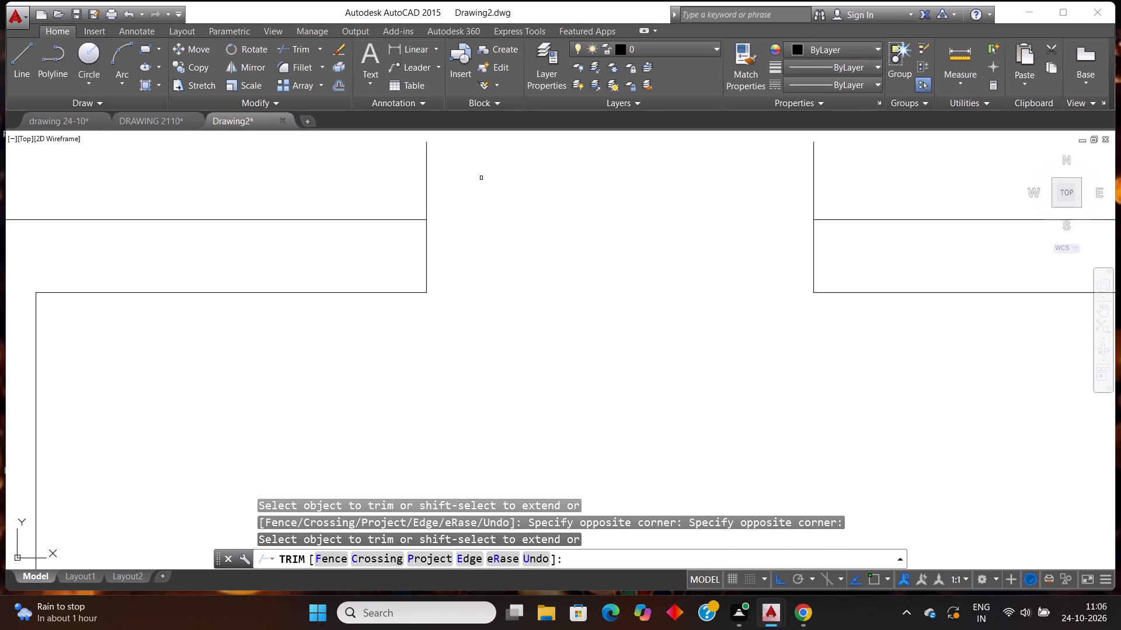
pyautogui.moveTo(380, 179); pyautogui.dragTo(396, 178)
pyautogui.click(889, 182)
# Trim an opening in the top outer wall of the top-left room and cut its marker lines back to the wall faces.
pyautogui.scroll(-5, 699, 291)
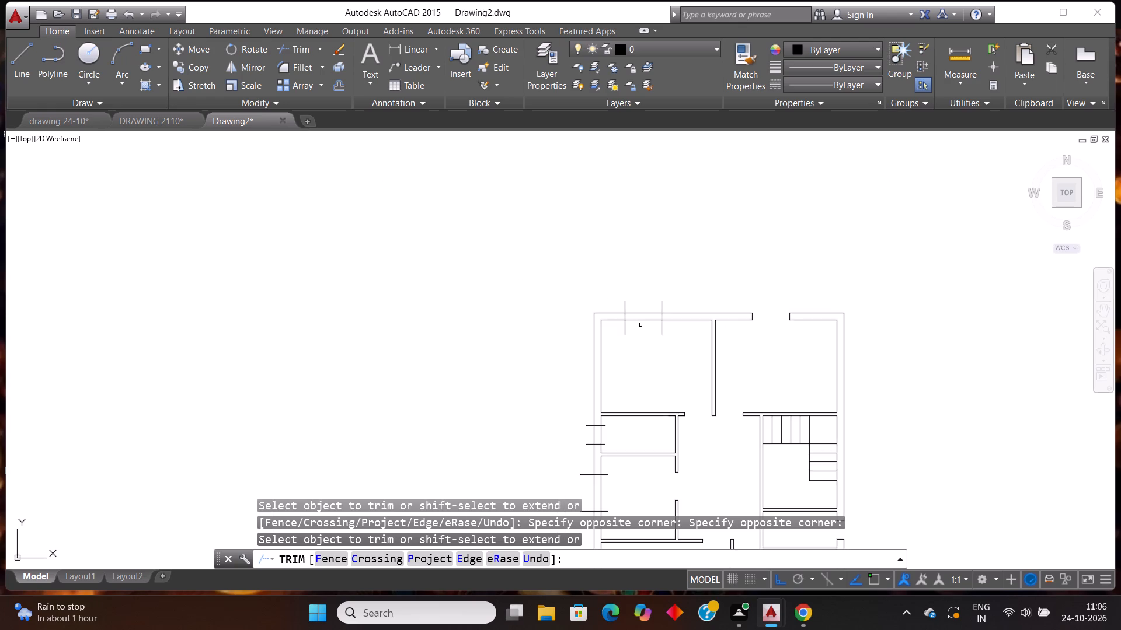
pyautogui.scroll(2, 636, 325)
pyautogui.click(636, 342)
pyautogui.click(626, 250)
pyautogui.click(559, 239)
pyautogui.click(760, 271)
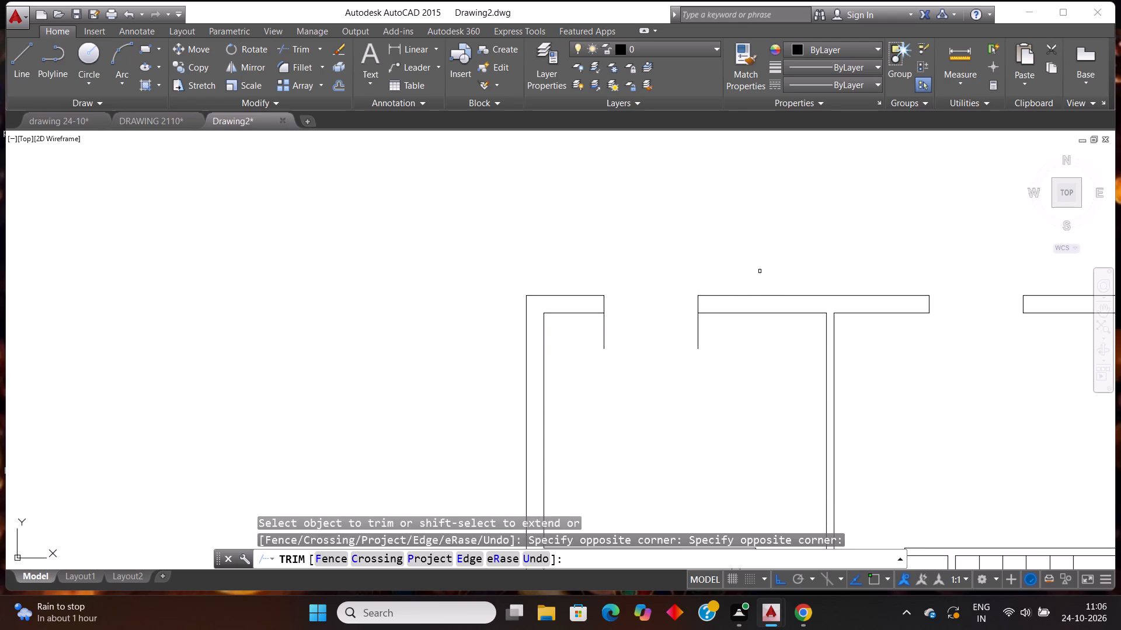
pyautogui.moveTo(590, 338); pyautogui.dragTo(596, 338)
pyautogui.click(739, 330)
# Trim an opening in the left outer wall at the small upper-left room and cut its marker lines flush with the wall.
pyautogui.scroll(-4, 739, 338)
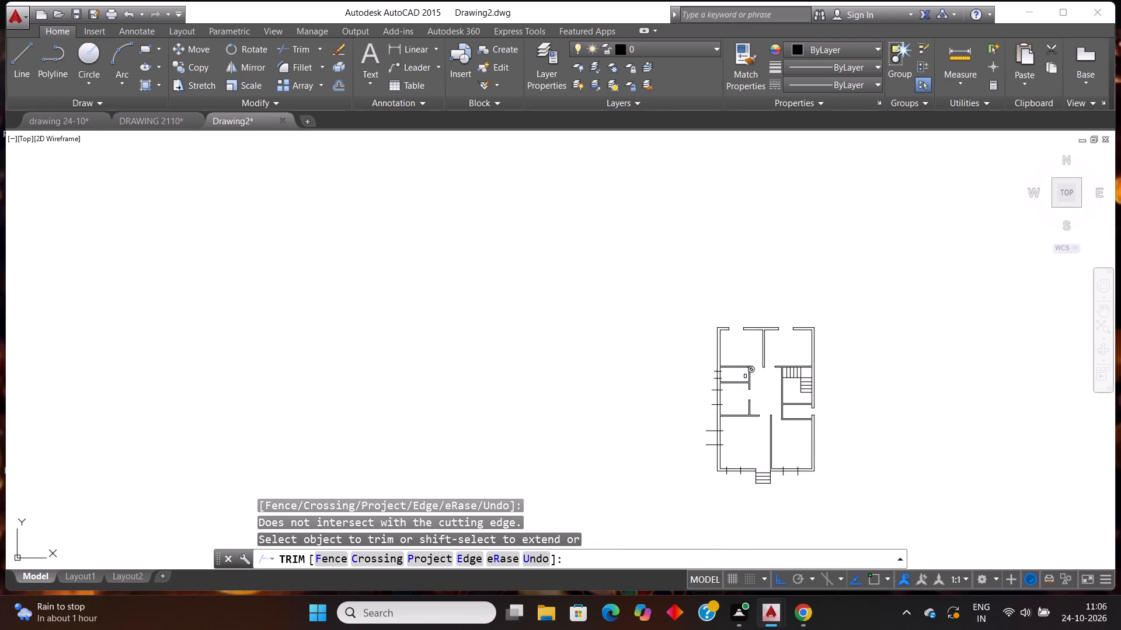
pyautogui.scroll(2, 744, 380)
pyautogui.scroll(3, 664, 382)
pyautogui.scroll(1, 736, 365)
pyautogui.click(728, 344)
pyautogui.click(592, 311)
pyautogui.click(494, 207)
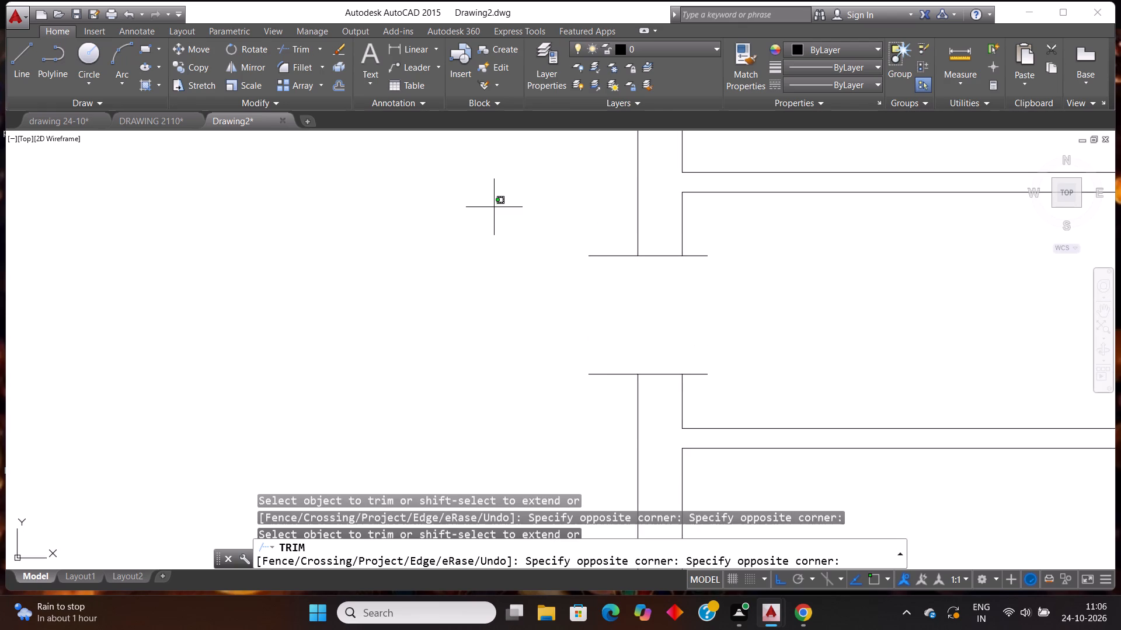
pyautogui.click(604, 423)
pyautogui.click(718, 400)
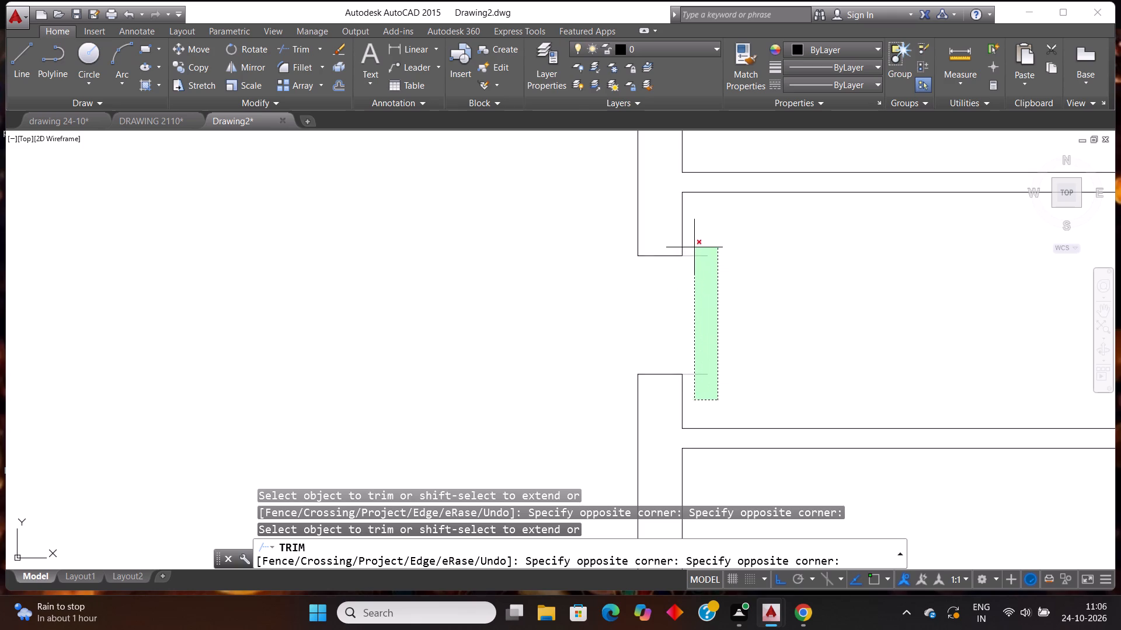
pyautogui.click(695, 247)
# Trim an opening in the left outer wall at the middle-left room and cut its marker lines flush with the wall.
pyautogui.scroll(-2, 759, 206)
pyautogui.scroll(-1, 741, 274)
pyautogui.scroll(1, 753, 382)
pyautogui.moveTo(746, 362); pyautogui.dragTo(741, 359)
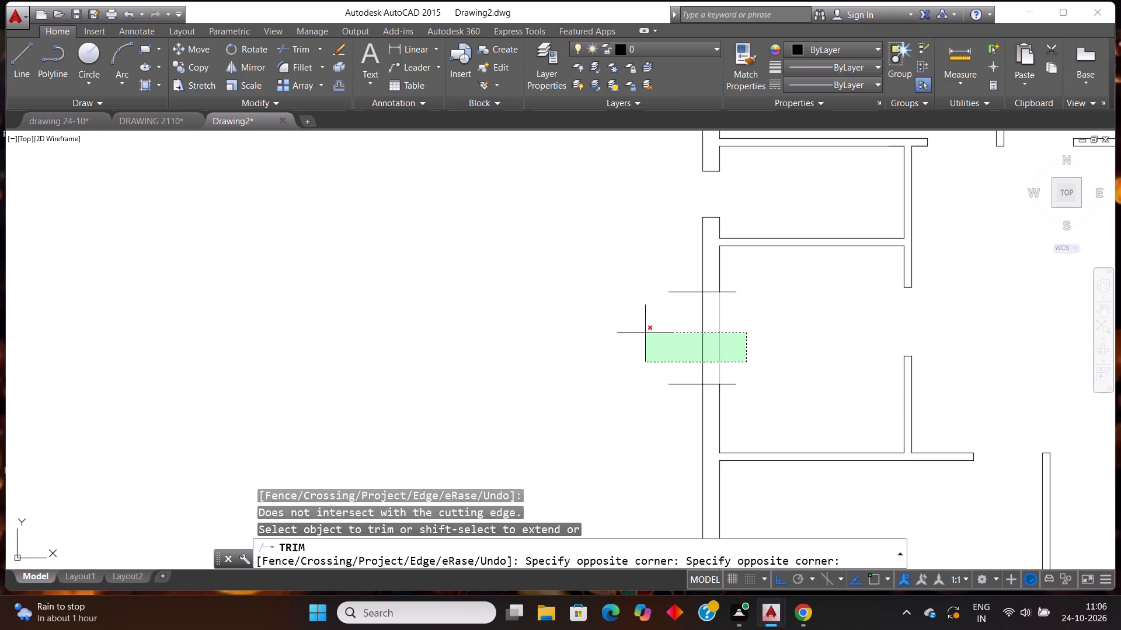
pyautogui.click(629, 331)
pyautogui.click(559, 253)
pyautogui.click(697, 424)
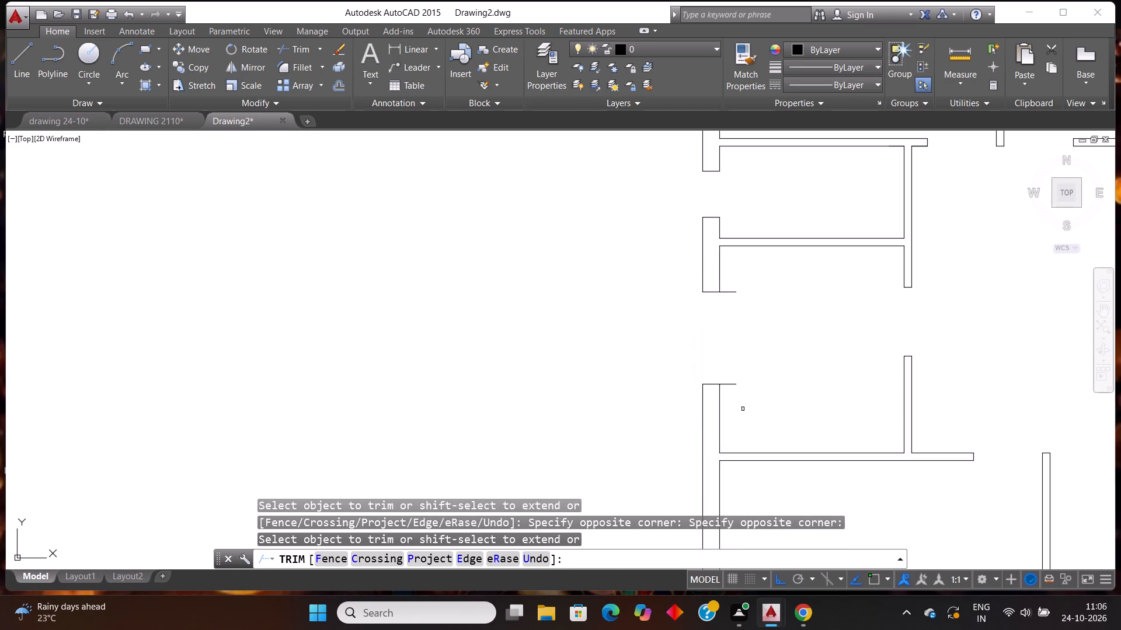
pyautogui.click(743, 409)
pyautogui.click(733, 271)
# Trim an opening in the left outer wall at the large lower-left room and cut its marker lines flush with the wall.
pyautogui.scroll(-3, 727, 281)
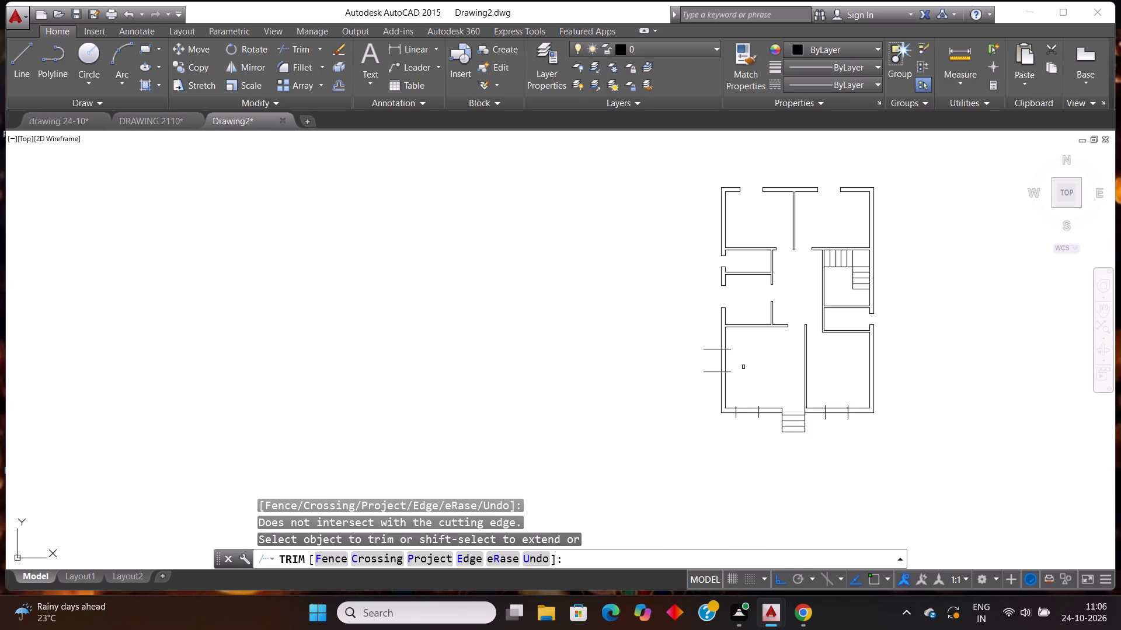
pyautogui.scroll(2, 744, 368)
pyautogui.moveTo(724, 353); pyautogui.dragTo(678, 339)
pyautogui.click(650, 335)
pyautogui.click(545, 279)
pyautogui.click(660, 435)
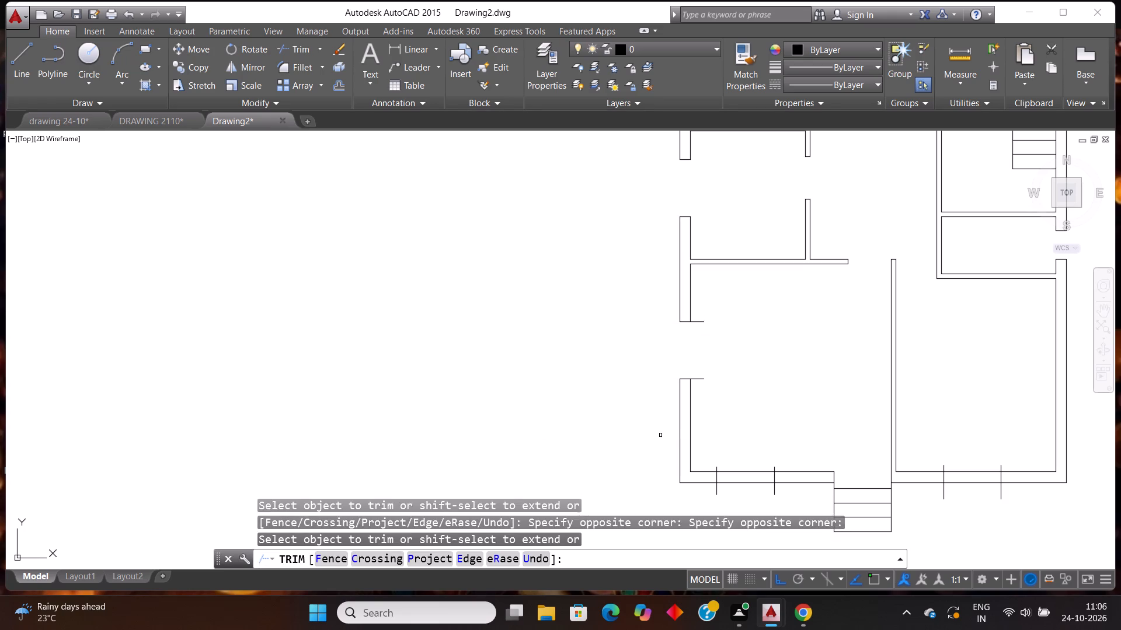
pyautogui.moveTo(781, 410); pyautogui.dragTo(773, 410)
pyautogui.click(692, 293)
# Trim an opening in the bottom outer wall of the lower-left room and cut its marker lines flush with the wall.
pyautogui.scroll(-2, 702, 315)
pyautogui.scroll(3, 733, 387)
pyautogui.click(683, 379)
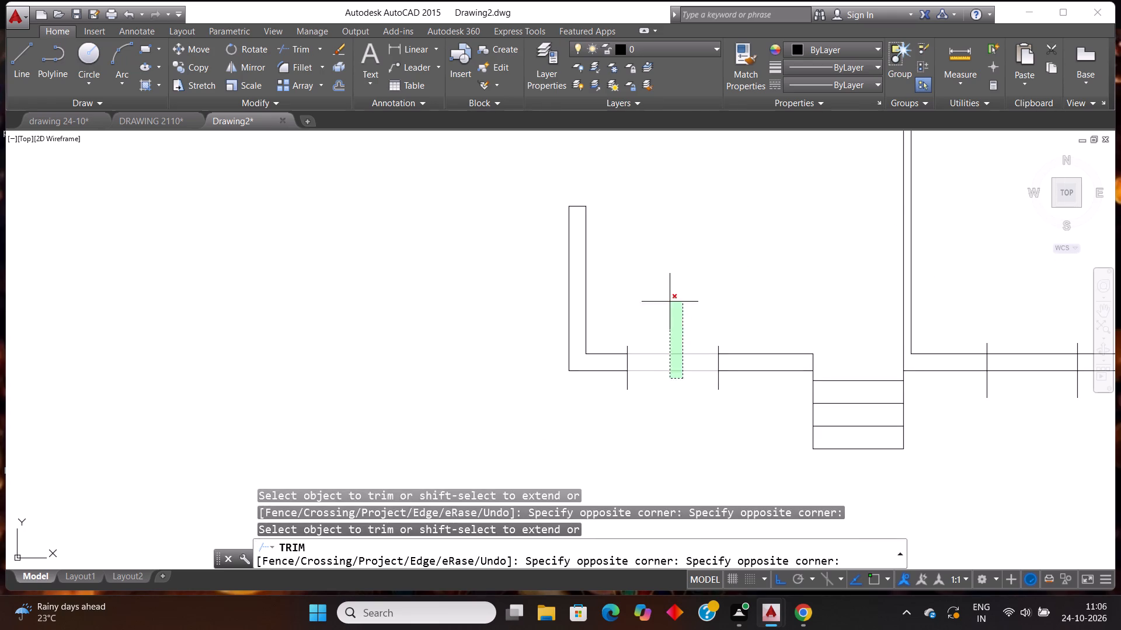
pyautogui.click(666, 295)
pyautogui.click(612, 383)
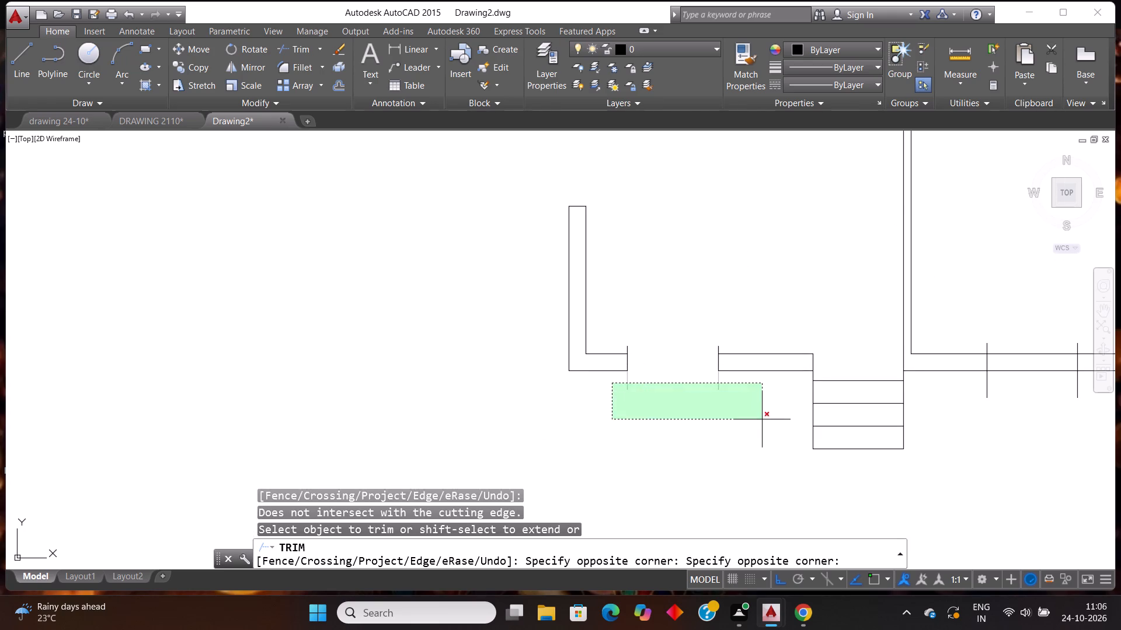
pyautogui.click(762, 419)
pyautogui.scroll(1, 716, 373)
pyautogui.click(564, 305)
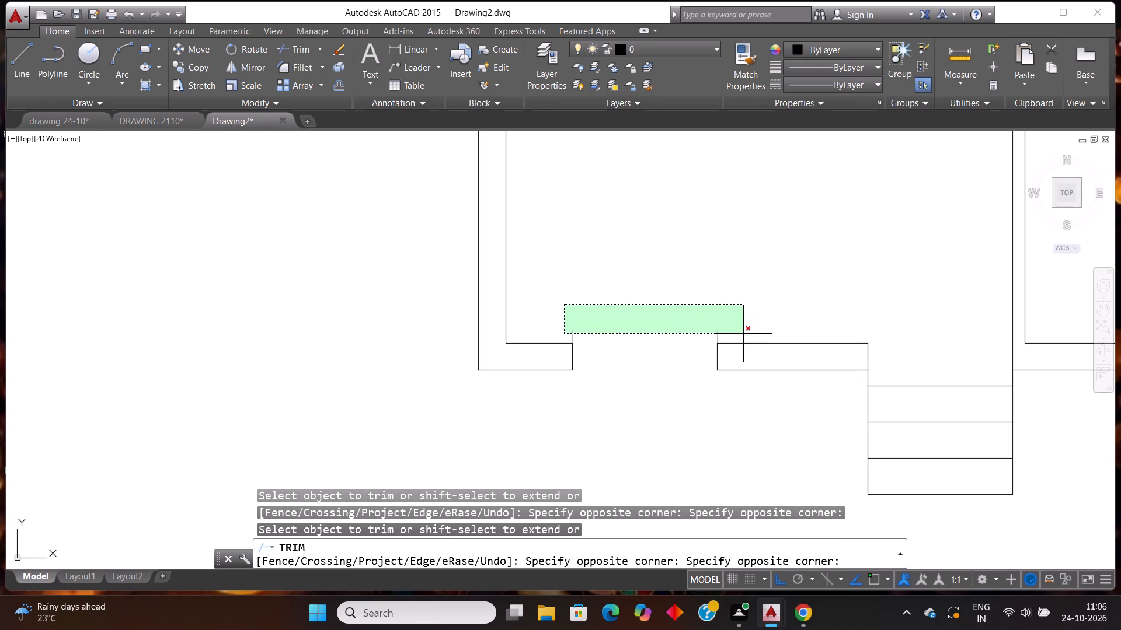
pyautogui.click(743, 334)
# Trim an opening in the bottom outer wall of the lower-right room and cut its marker lines flush with the wall.
pyautogui.scroll(-3, 617, 332)
pyautogui.scroll(1, 816, 345)
pyautogui.scroll(2, 749, 342)
pyautogui.click(715, 367)
pyautogui.click(704, 261)
pyautogui.click(614, 354)
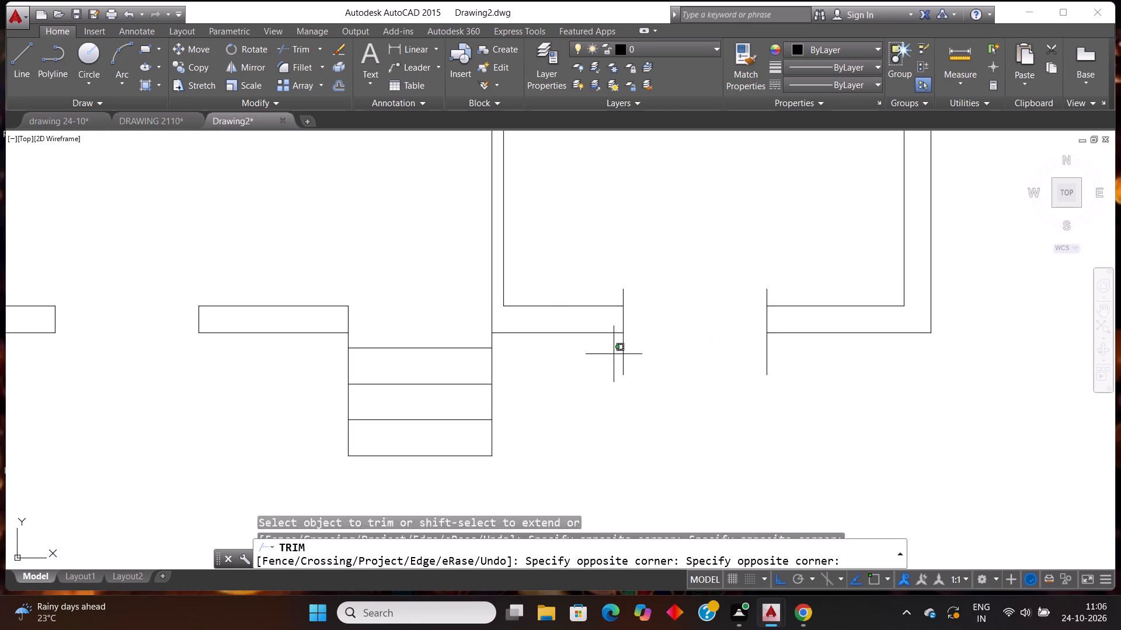
pyautogui.click(831, 369)
pyautogui.click(607, 267)
pyautogui.click(800, 292)
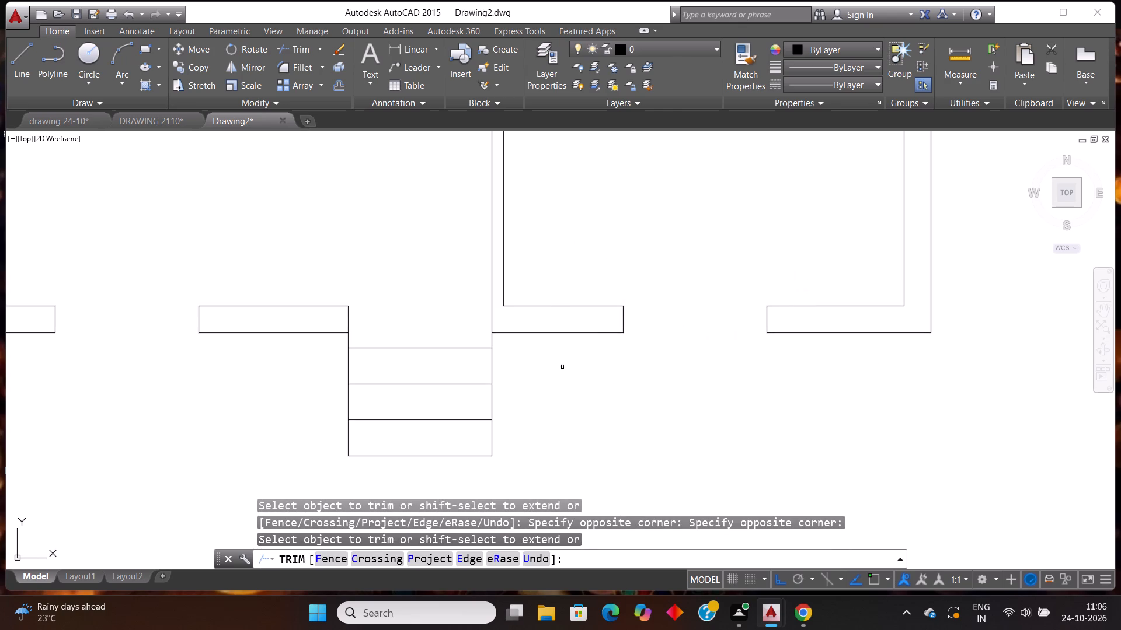
pyautogui.scroll(-2, 662, 415)
pyautogui.scroll(-3, 726, 415)
pyautogui.scroll(1, 772, 366)
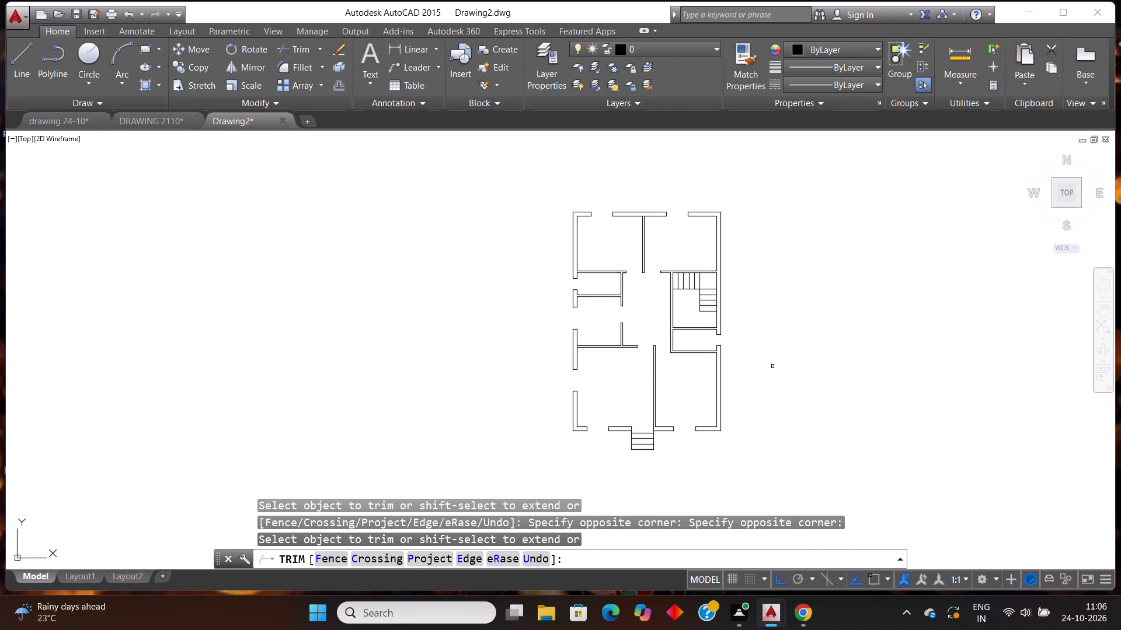
pyautogui.press('Escape')
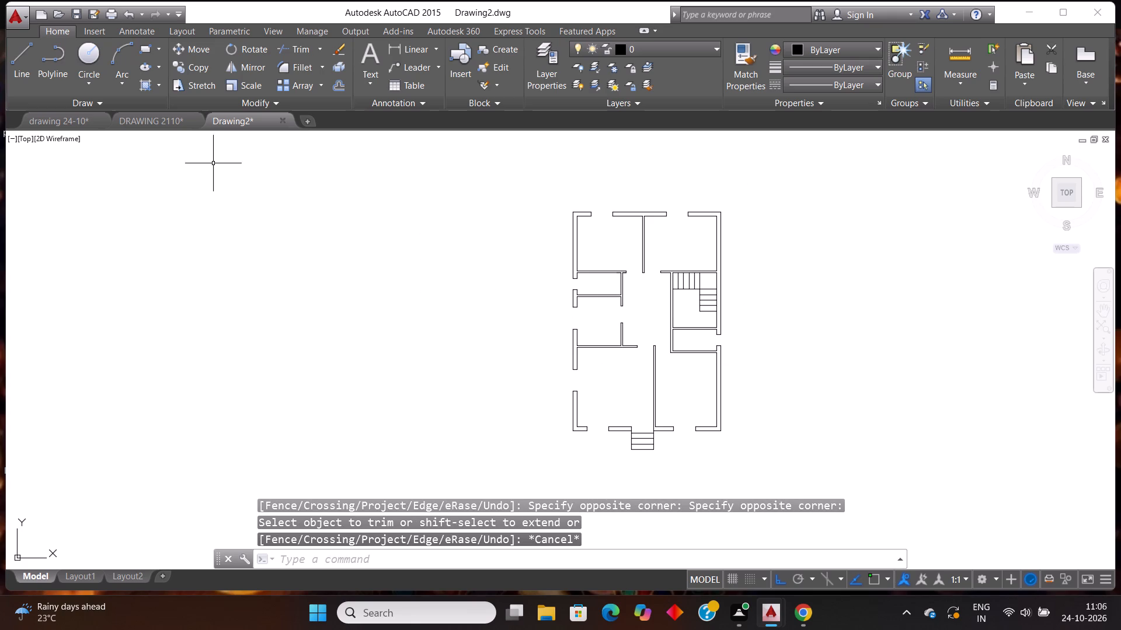
# Copy the blue dining-room window from DRAWING 2110 and paste it into Drawing2 in the empty space left of the plan.
pyautogui.click(150, 123)
pyautogui.scroll(-3, 539, 377)
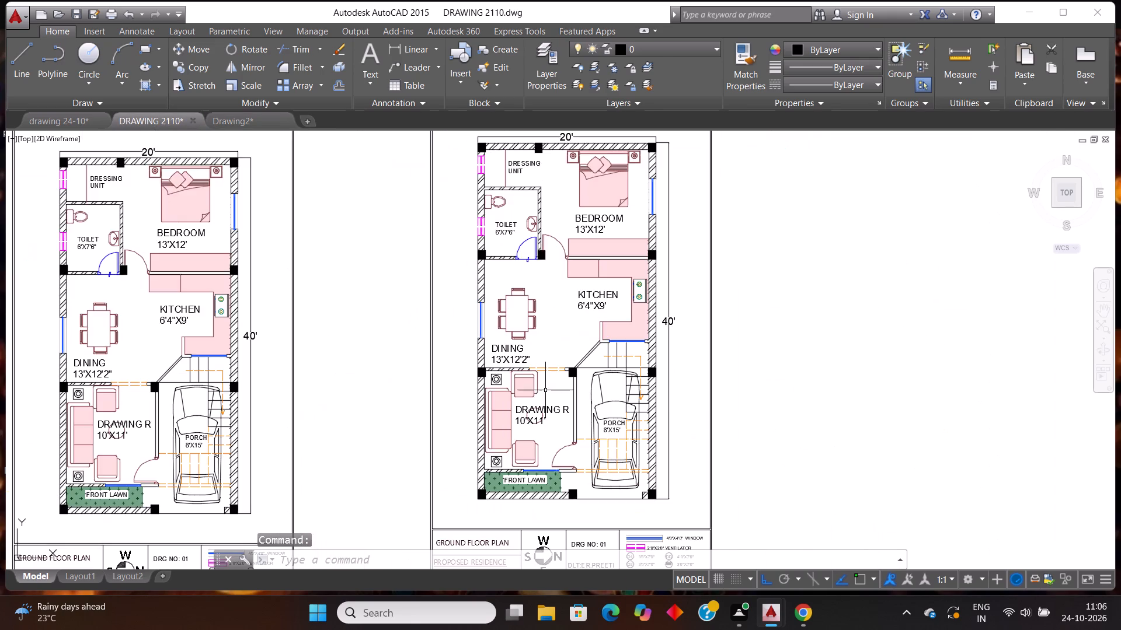
pyautogui.scroll(2, 489, 320)
pyautogui.moveTo(499, 332); pyautogui.dragTo(485, 334)
pyautogui.click(448, 334)
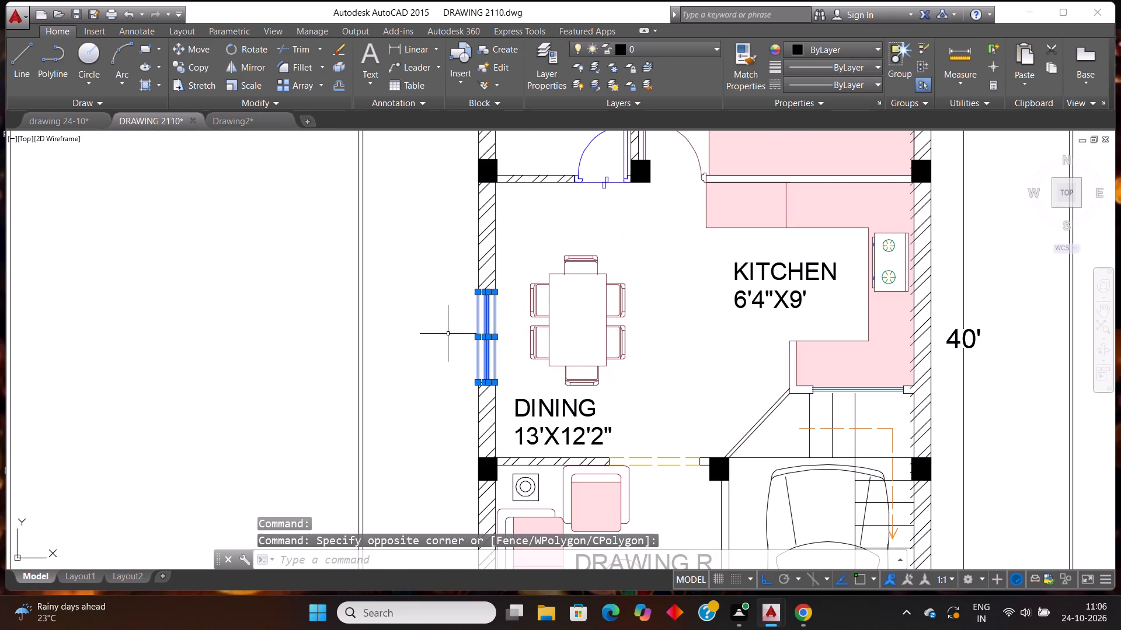
pyautogui.hotkey('ctrl', 'c')
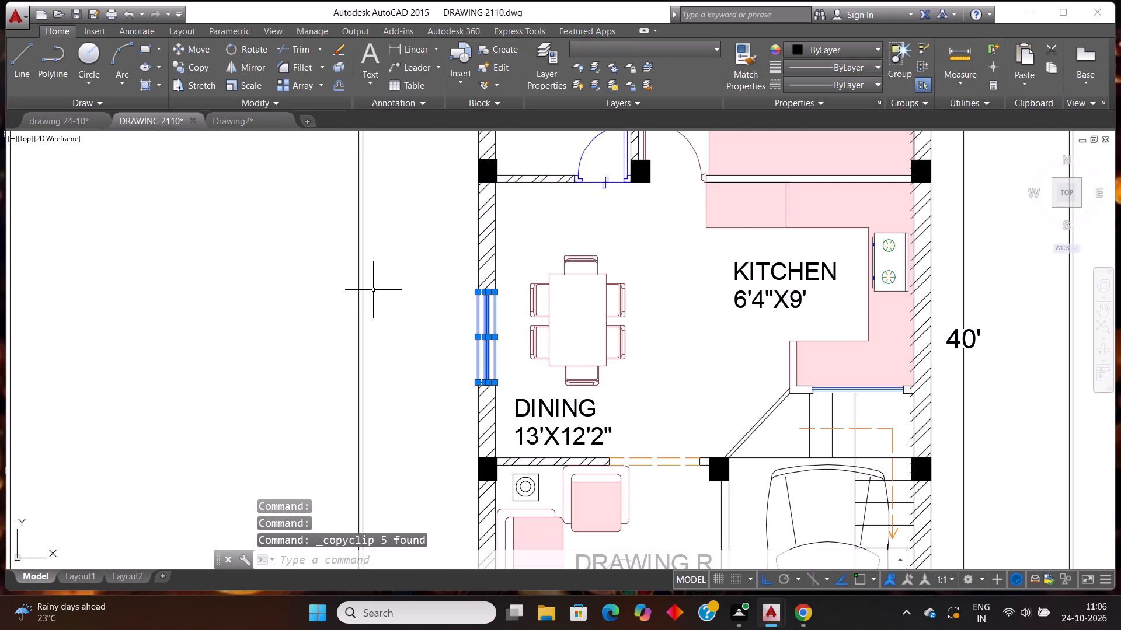
pyautogui.click(223, 116)
pyautogui.hotkey('ctrl', 'v')
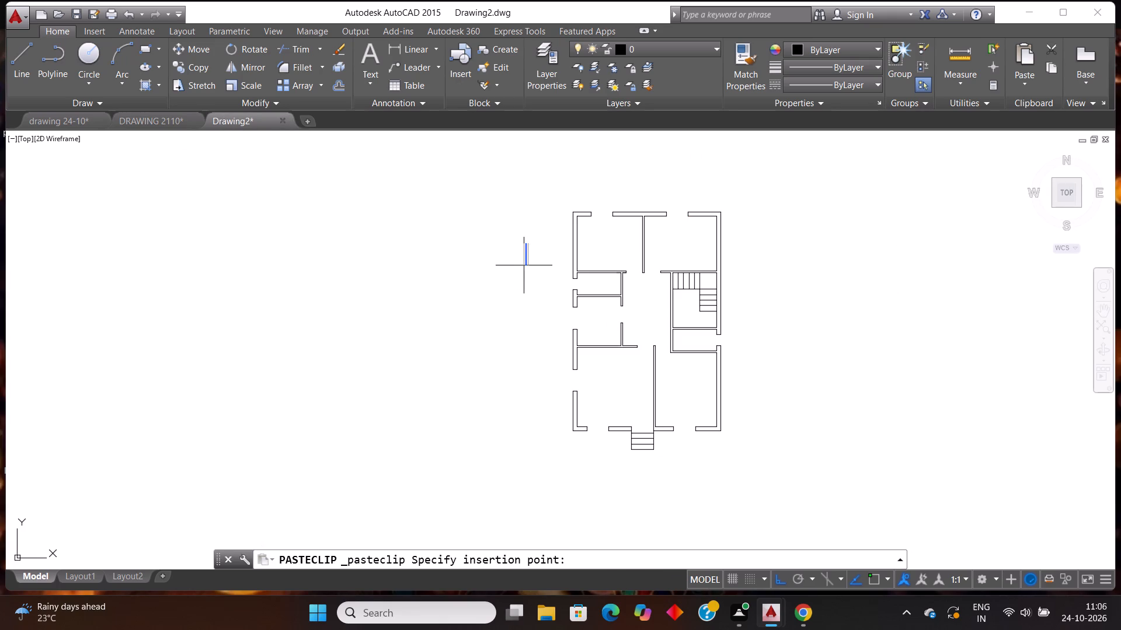
pyautogui.click(466, 300)
# Copy the magenta toilet ventilator from DRAWING 2110 and paste it into Drawing2 between the blue window and the plan.
pyautogui.click(118, 123)
pyautogui.scroll(-2, 423, 336)
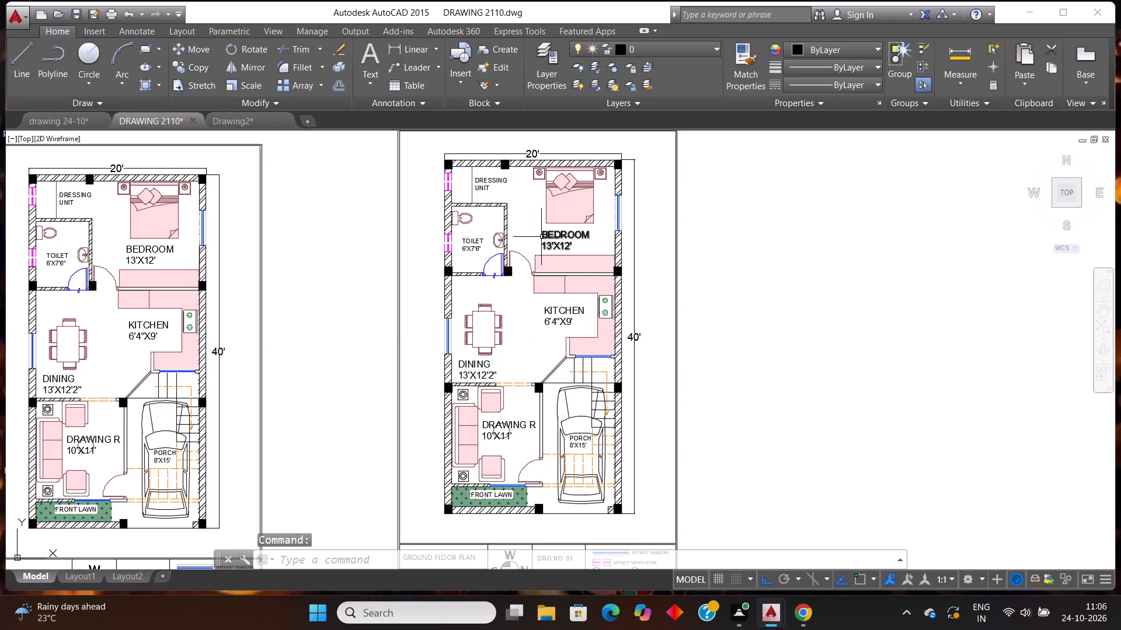
pyautogui.scroll(1, 463, 253)
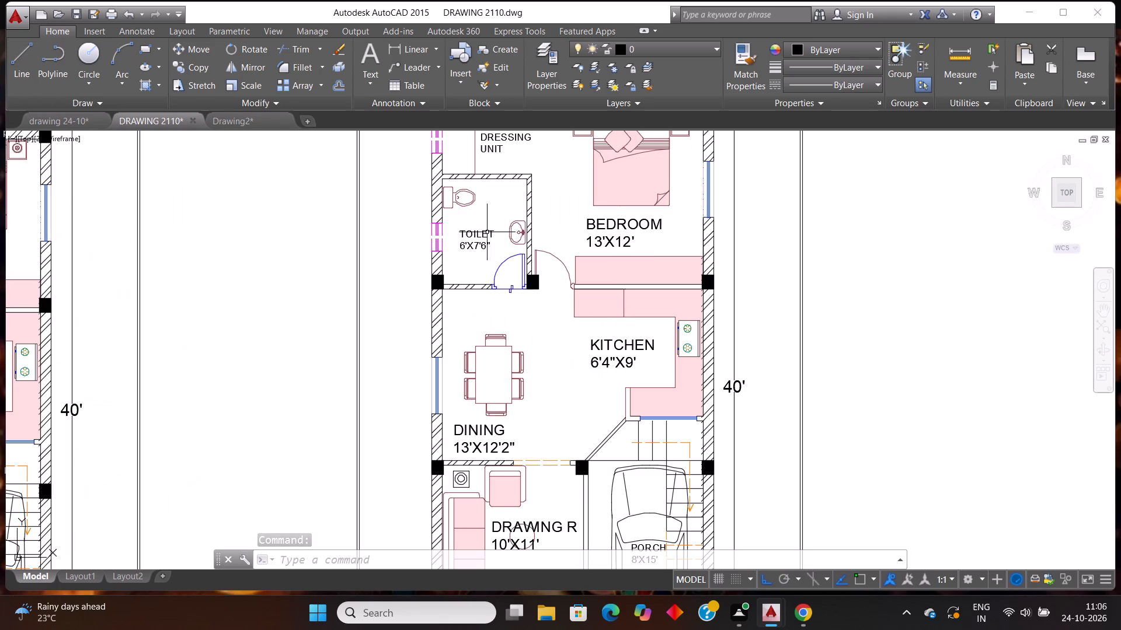
pyautogui.click(448, 237)
pyautogui.click(444, 239)
pyautogui.click(447, 236)
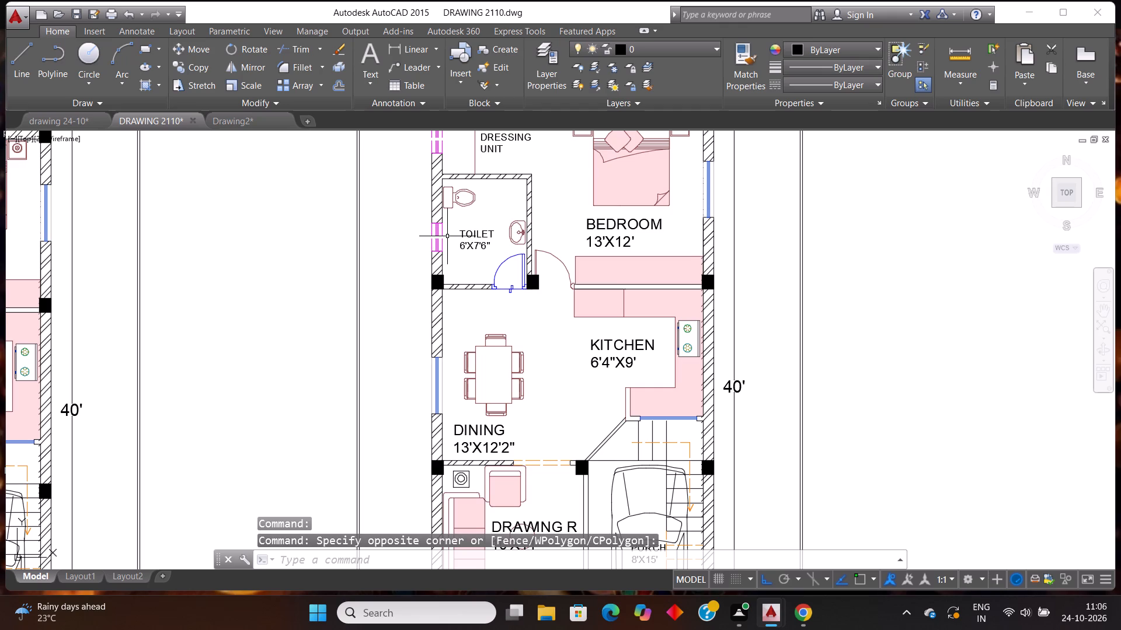
pyautogui.click(412, 239)
pyautogui.click(452, 243)
pyautogui.click(423, 243)
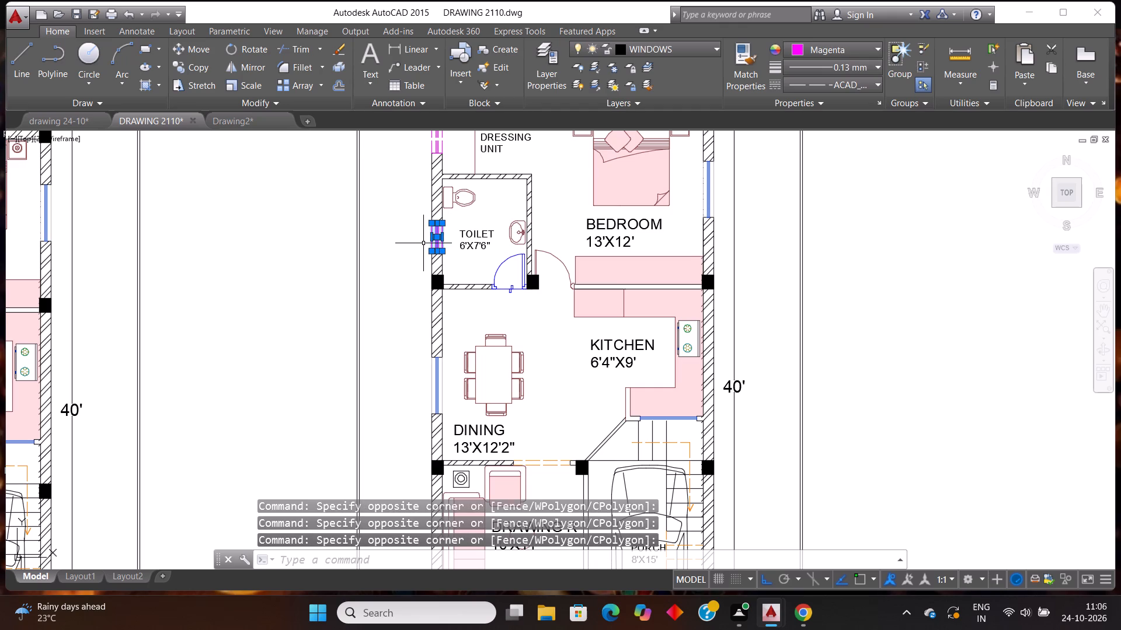
pyautogui.hotkey('ctrl', 'c')
pyautogui.click(225, 123)
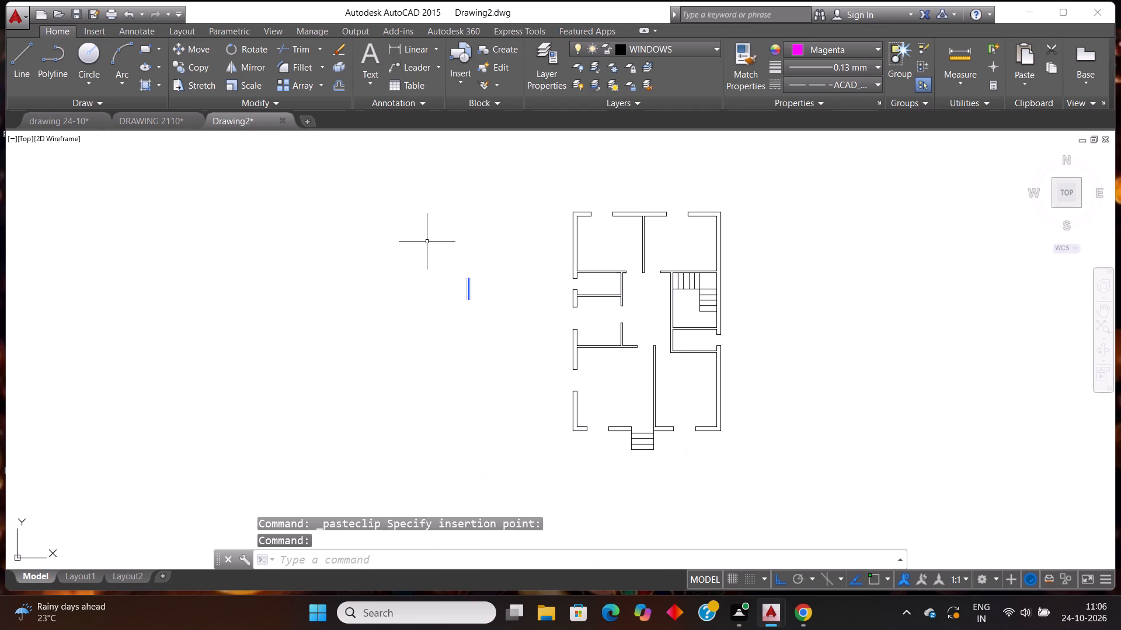
pyautogui.hotkey('ctrl', 'v')
pyautogui.click(501, 352)
# Rotate the pasted blue window 90° about its lower end so it lies horizontally.
pyautogui.click(484, 282)
pyautogui.click(420, 258)
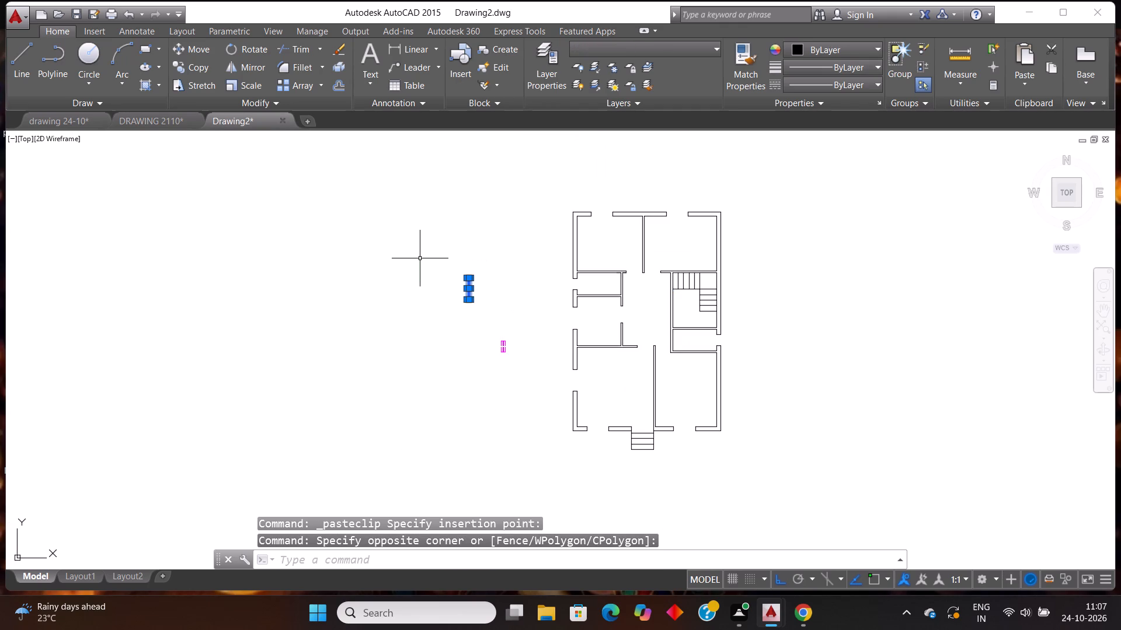
pyautogui.write('RO')
pyautogui.press('Return')
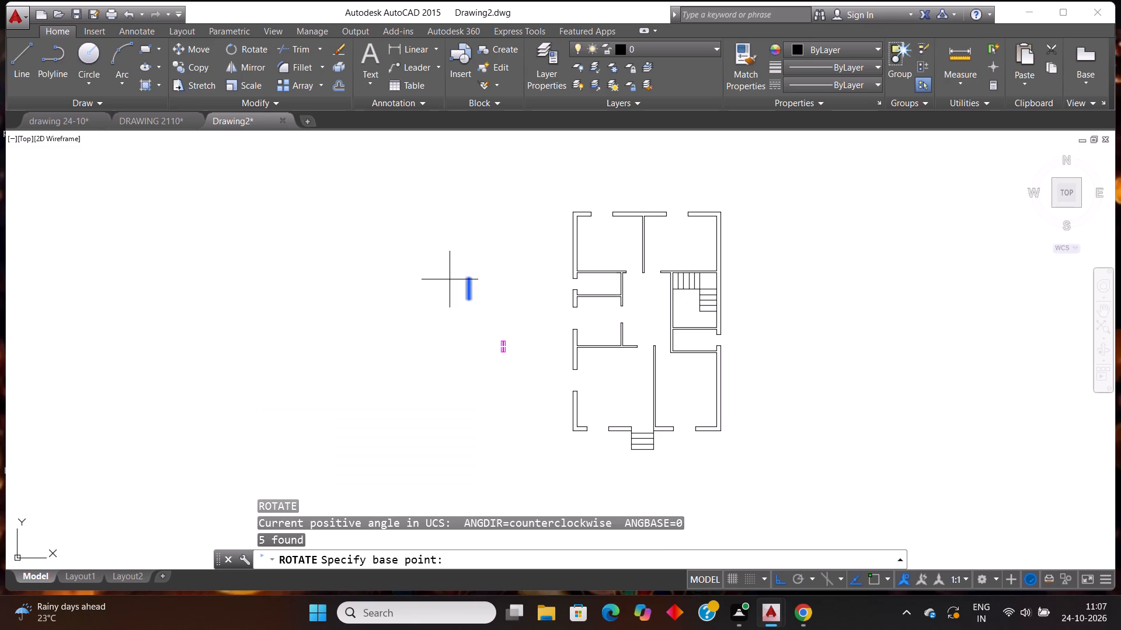
pyautogui.click(469, 297)
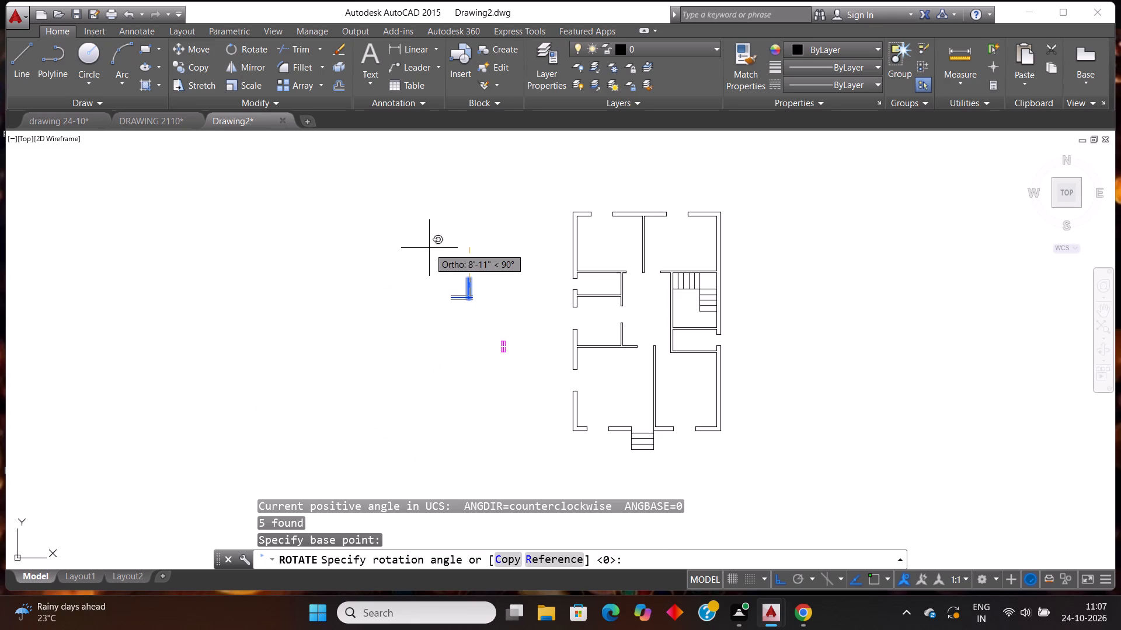
pyautogui.click(433, 244)
# Paste a duplicate of the horizontal blue window up and left of it, and rotate the duplicate to vertical.
pyautogui.moveTo(484, 310); pyautogui.dragTo(484, 310)
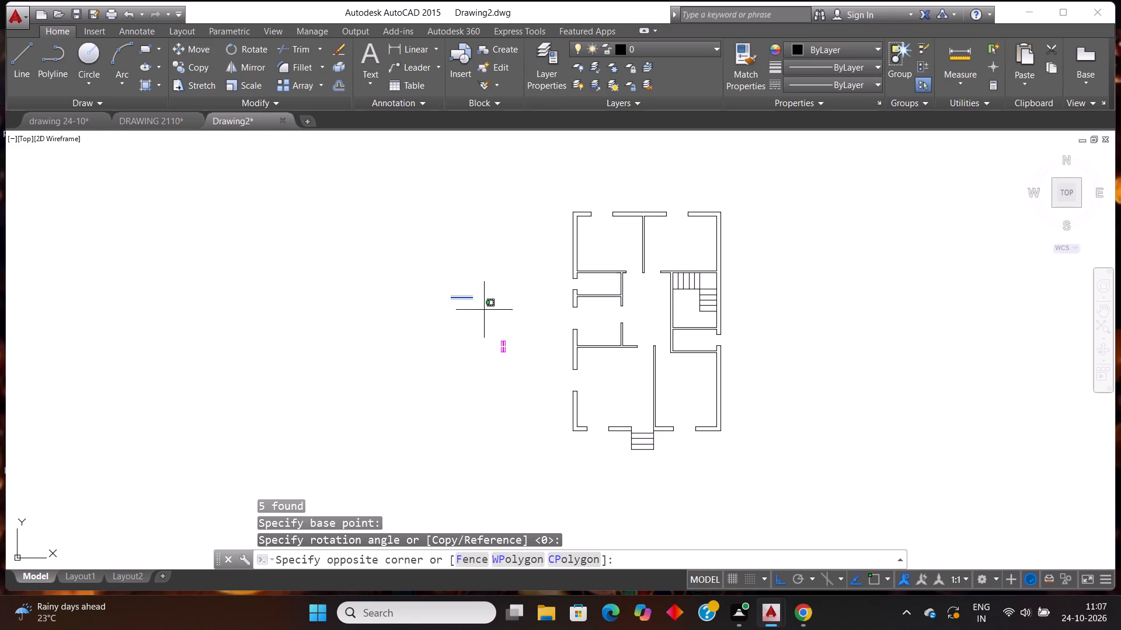
pyautogui.moveTo(484, 310); pyautogui.dragTo(478, 307)
pyautogui.click(380, 254)
pyautogui.hotkey('ctrl', 'c')
pyautogui.hotkey('ctrl', 'v')
pyautogui.click(378, 253)
pyautogui.moveTo(399, 273); pyautogui.dragTo(390, 261)
pyautogui.click(364, 234)
pyautogui.press('r')
pyautogui.press('o')
pyautogui.press('Return')
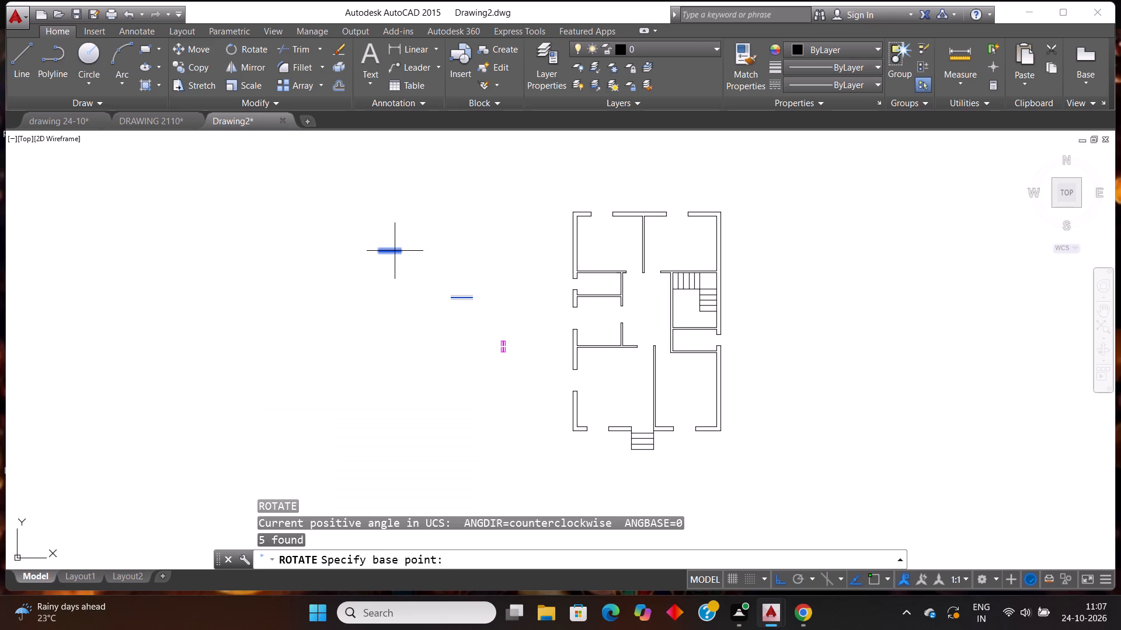
pyautogui.click(396, 248)
pyautogui.click(380, 296)
# Paste a duplicate of the magenta ventilator to its left and rotate the duplicate to horizontal.
pyautogui.click(525, 365)
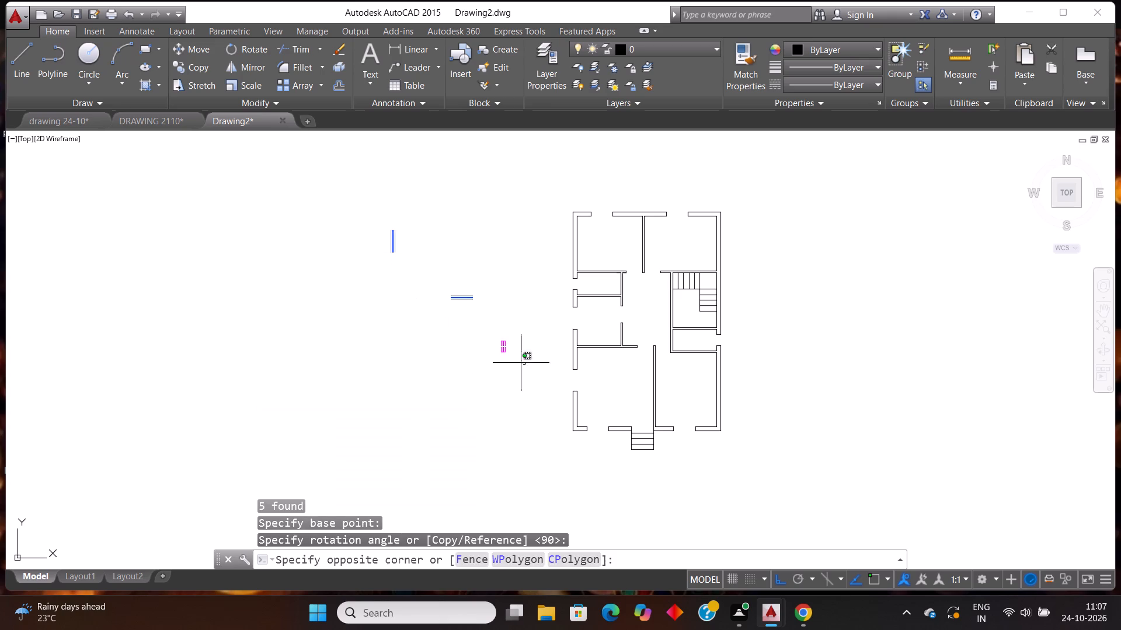
pyautogui.click(496, 344)
pyautogui.hotkey('ctrl', 'c')
pyautogui.hotkey('ctrl', 'v')
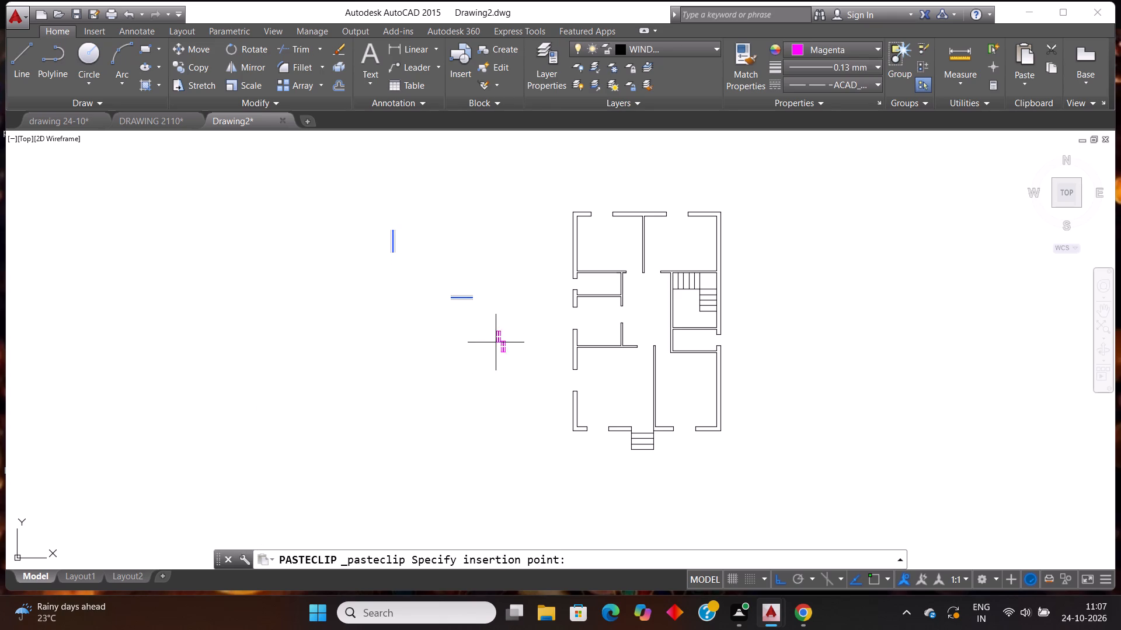
pyautogui.click(447, 360)
pyautogui.moveTo(467, 382); pyautogui.dragTo(466, 377)
pyautogui.click(414, 325)
pyautogui.write('RO')
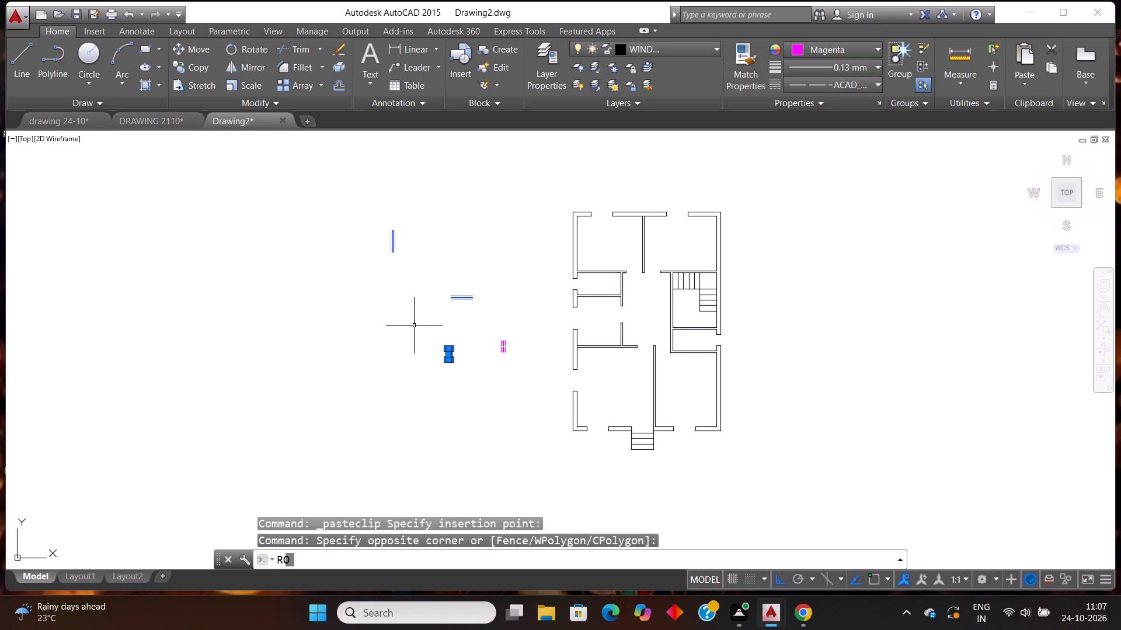
pyautogui.press('Return')
pyautogui.click(450, 348)
pyautogui.click(447, 398)
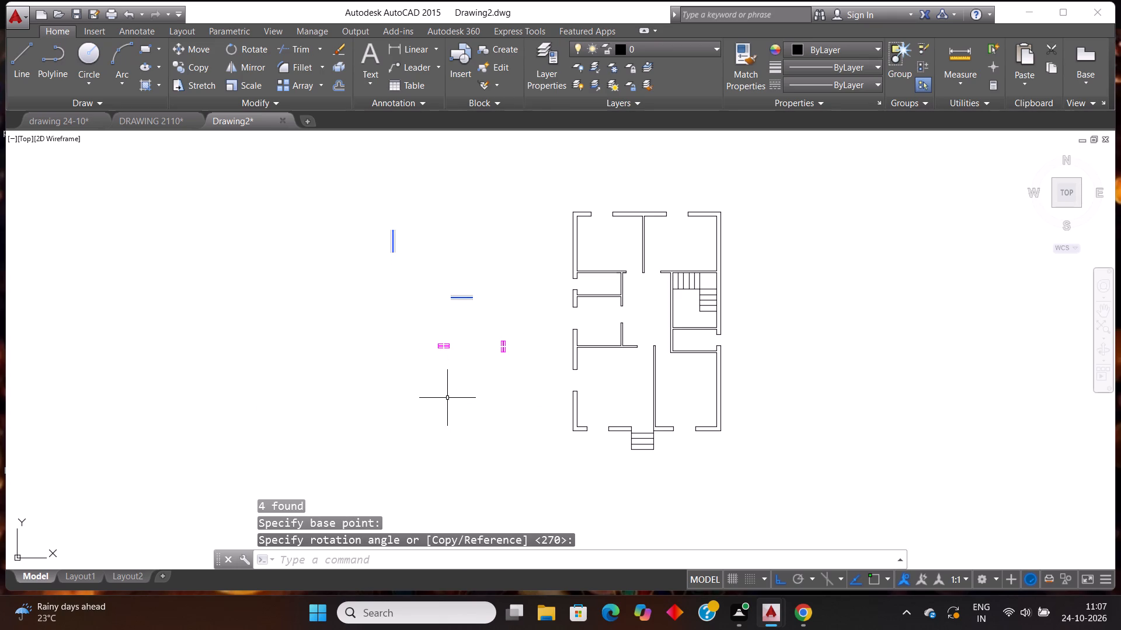
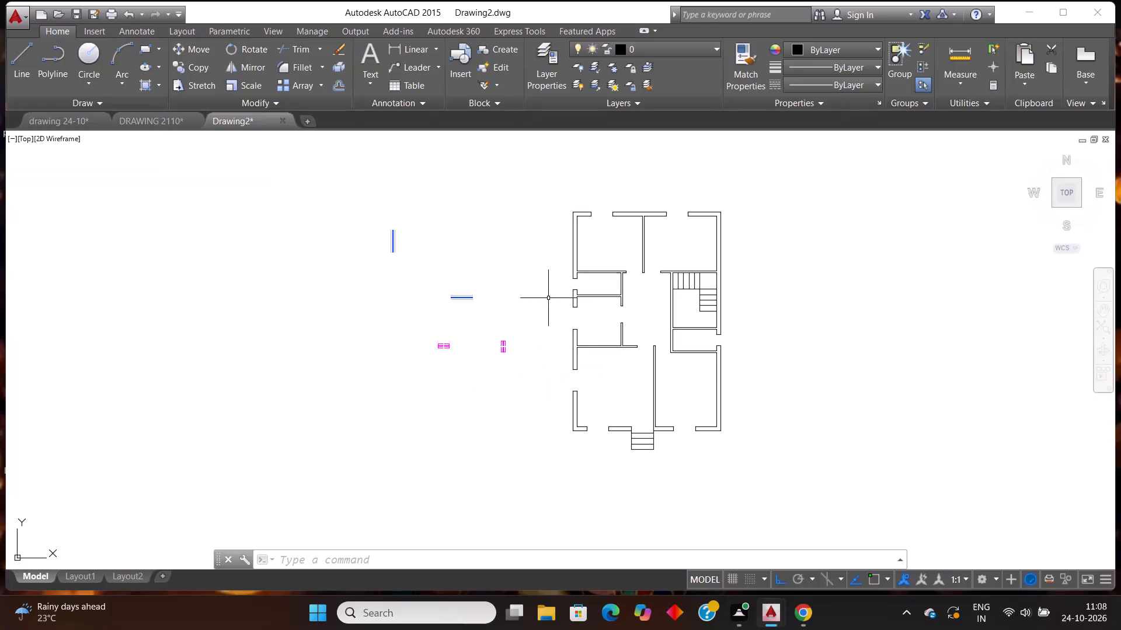
# Copy the horizontal blue window and paste it into the left-hand opening of the plan's top wall.
pyautogui.scroll(1, 548, 293)
pyautogui.moveTo(464, 310); pyautogui.dragTo(430, 297)
pyautogui.click(344, 253)
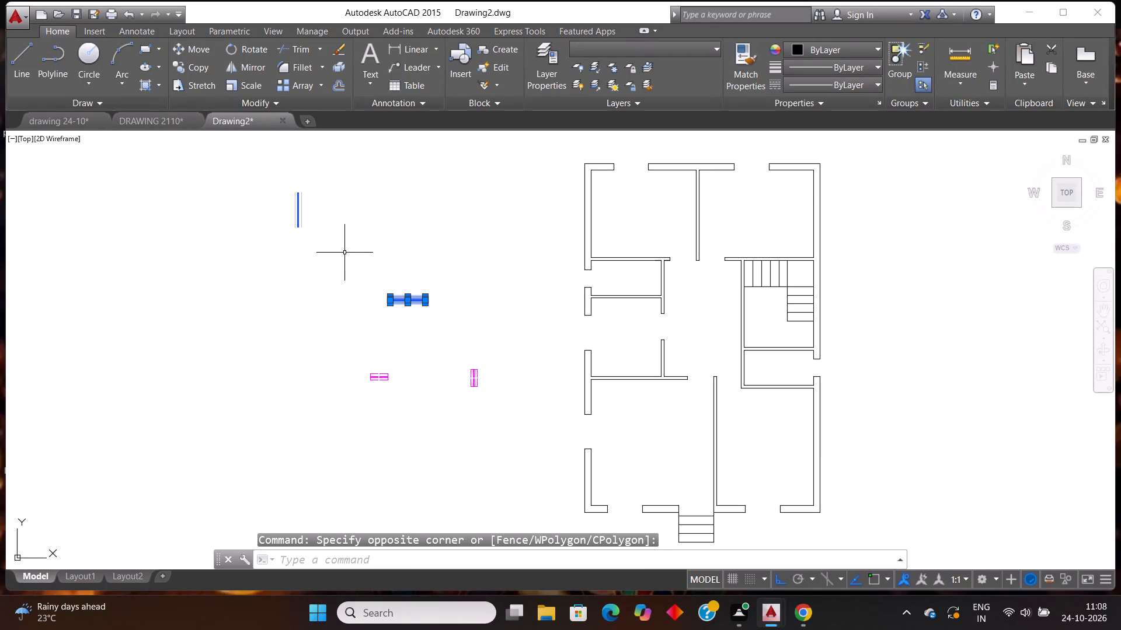
pyautogui.hotkey('ctrl', 'c')
pyautogui.hotkey('ctrl', 'v')
pyautogui.scroll(2, 619, 156)
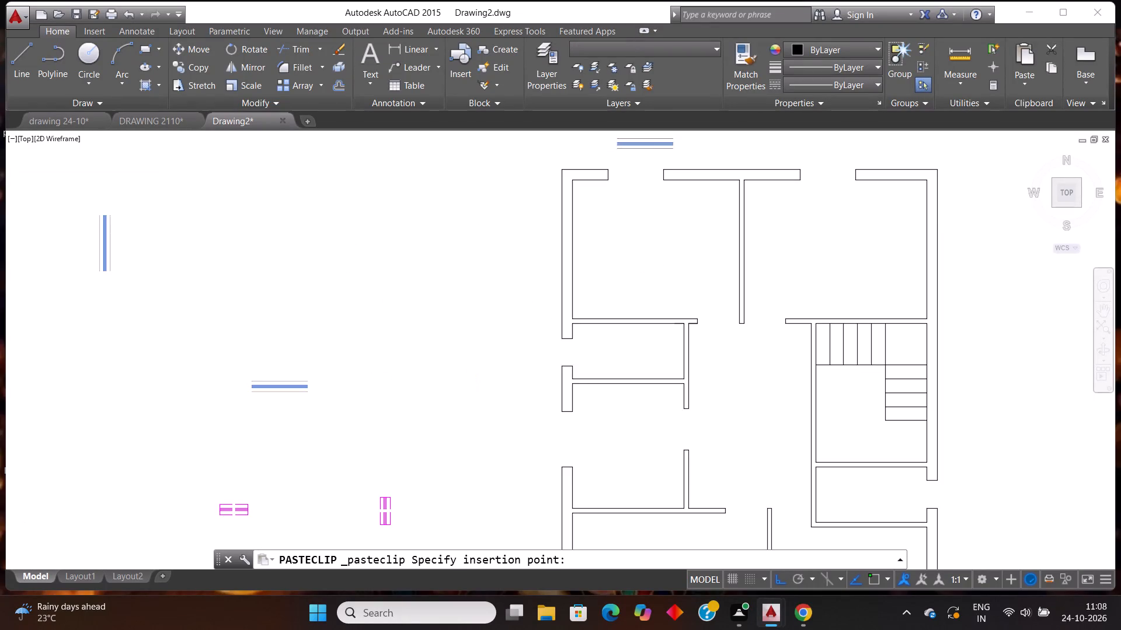
pyautogui.scroll(1, 617, 149)
pyautogui.scroll(2, 599, 199)
pyautogui.scroll(2, 580, 255)
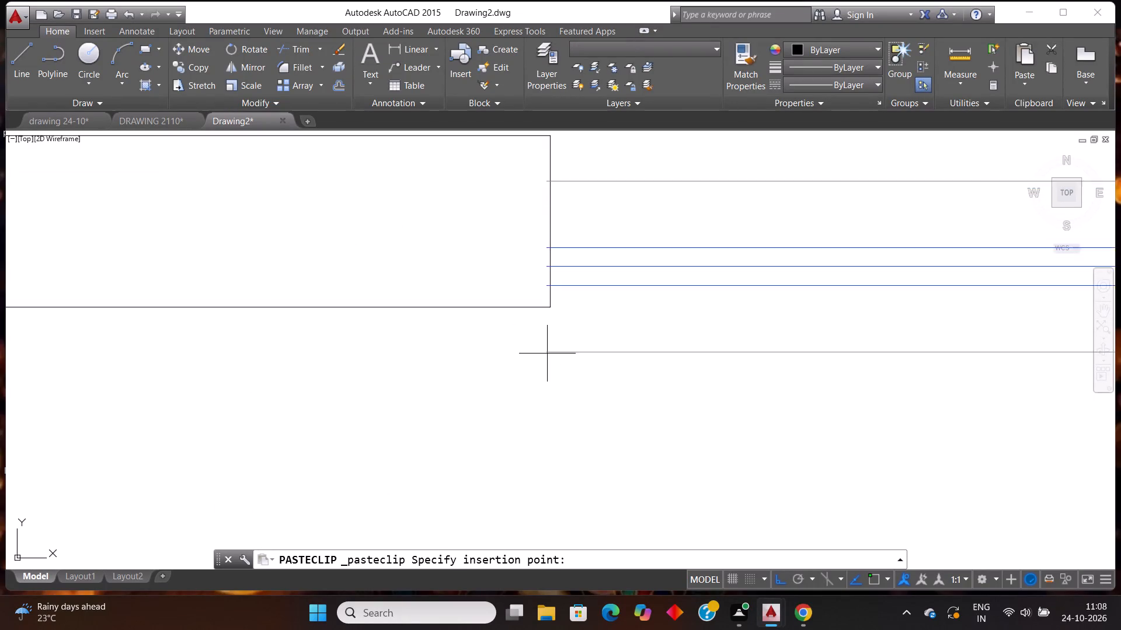
pyautogui.scroll(2, 551, 367)
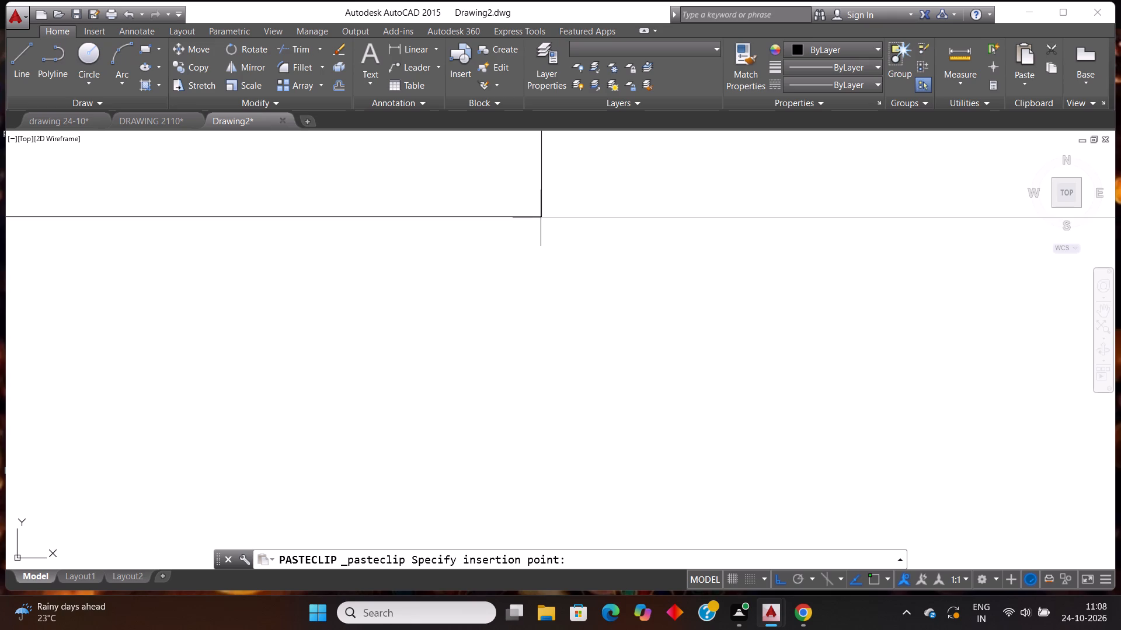
pyautogui.click(541, 217)
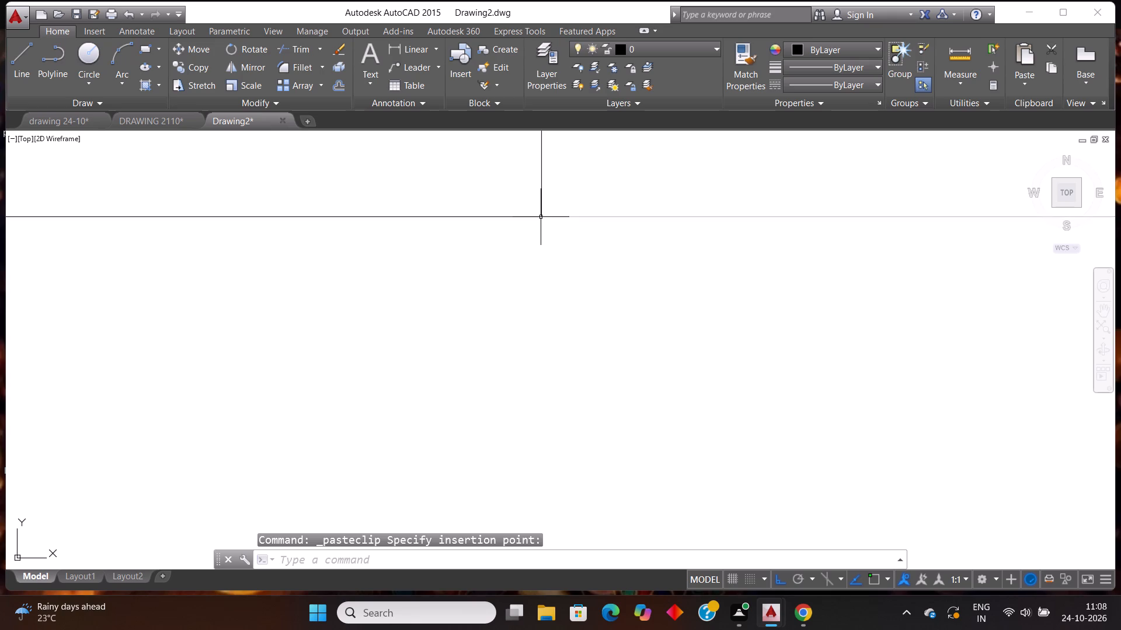
# Move the pasted window horizontally so its lower-left endpoint lines up with the opening's left jamb.
pyautogui.scroll(4, 549, 203)
pyautogui.scroll(3, 471, 257)
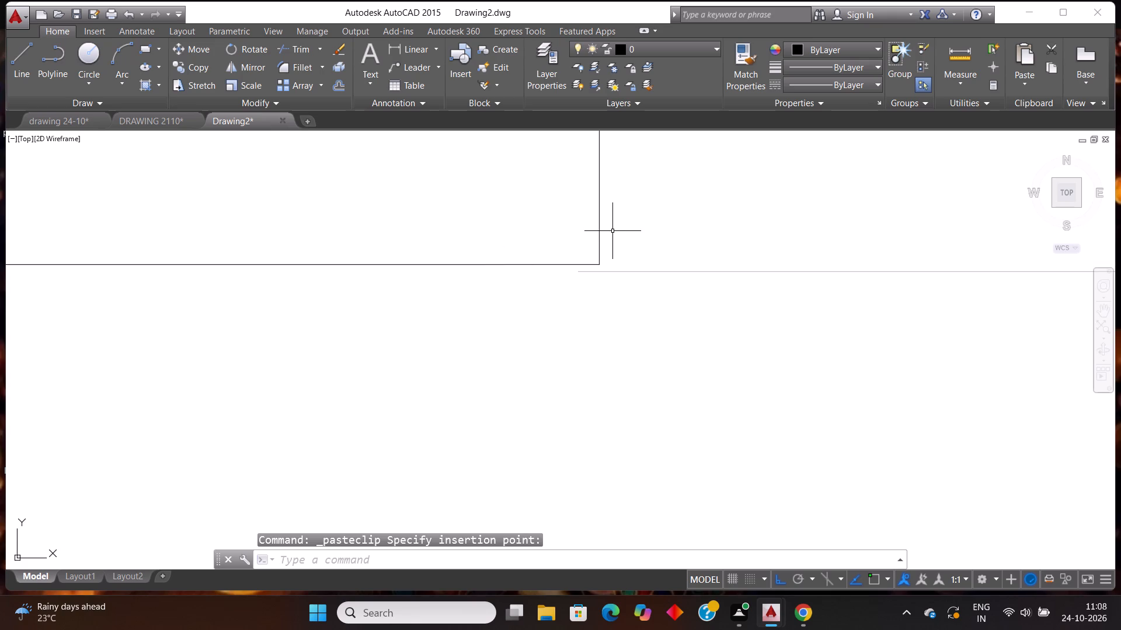
pyautogui.scroll(1, 610, 231)
pyautogui.scroll(-13, 533, 221)
pyautogui.moveTo(553, 291); pyautogui.dragTo(553, 276)
pyautogui.click(539, 167)
pyautogui.scroll(6, 494, 257)
pyautogui.scroll(3, 445, 218)
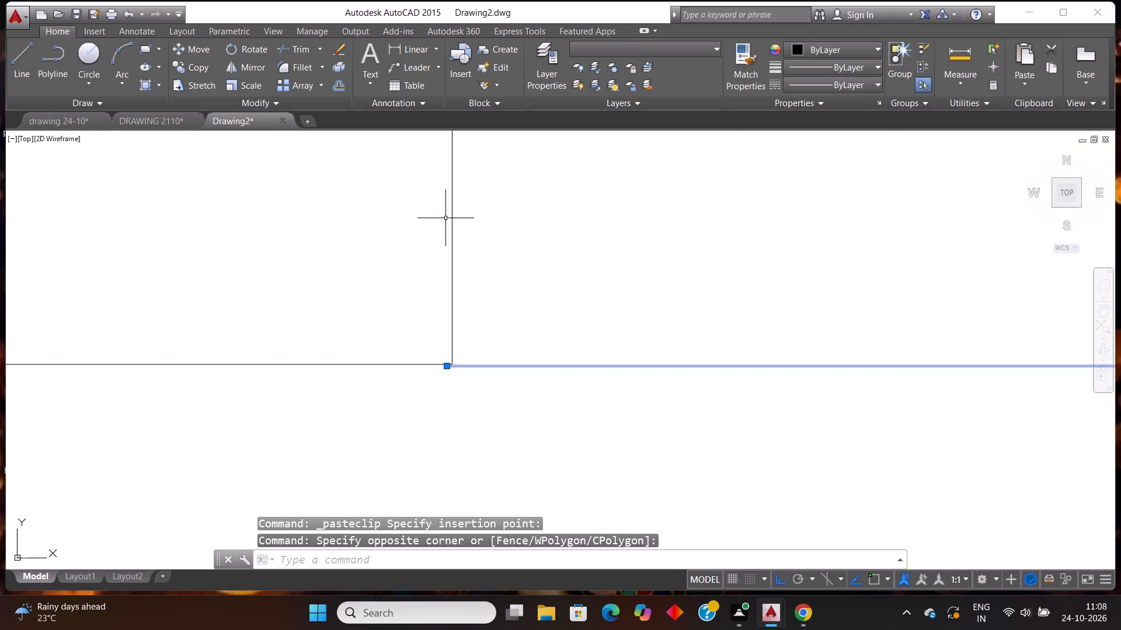
pyautogui.scroll(4, 435, 277)
pyautogui.scroll(-4, 500, 265)
pyautogui.scroll(4, 502, 371)
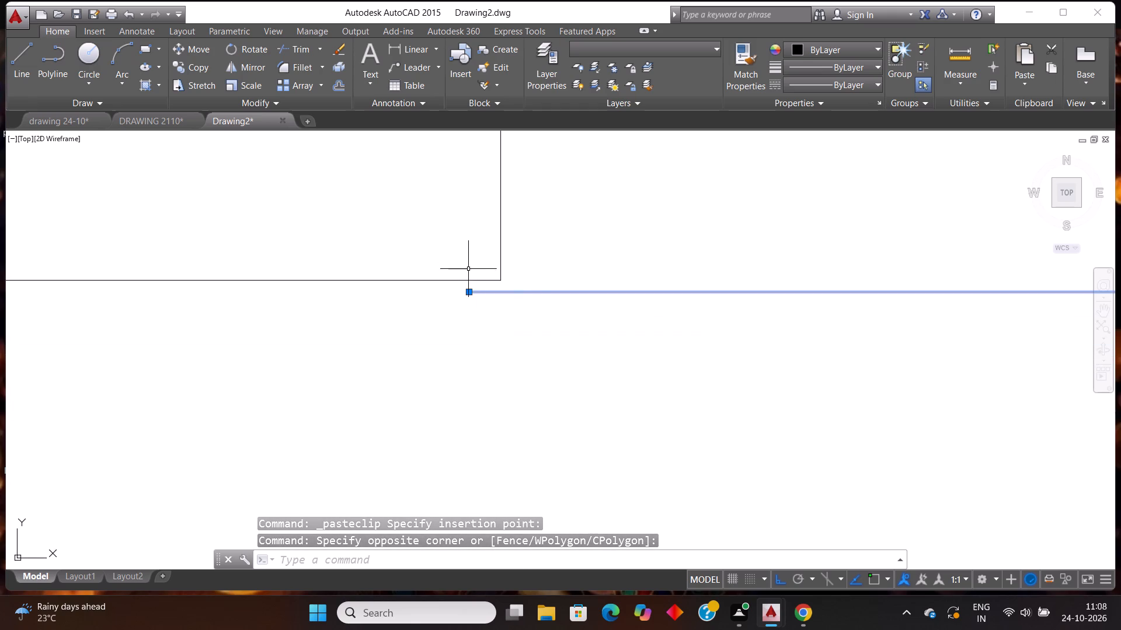
pyautogui.scroll(2, 510, 294)
pyautogui.scroll(3, 463, 258)
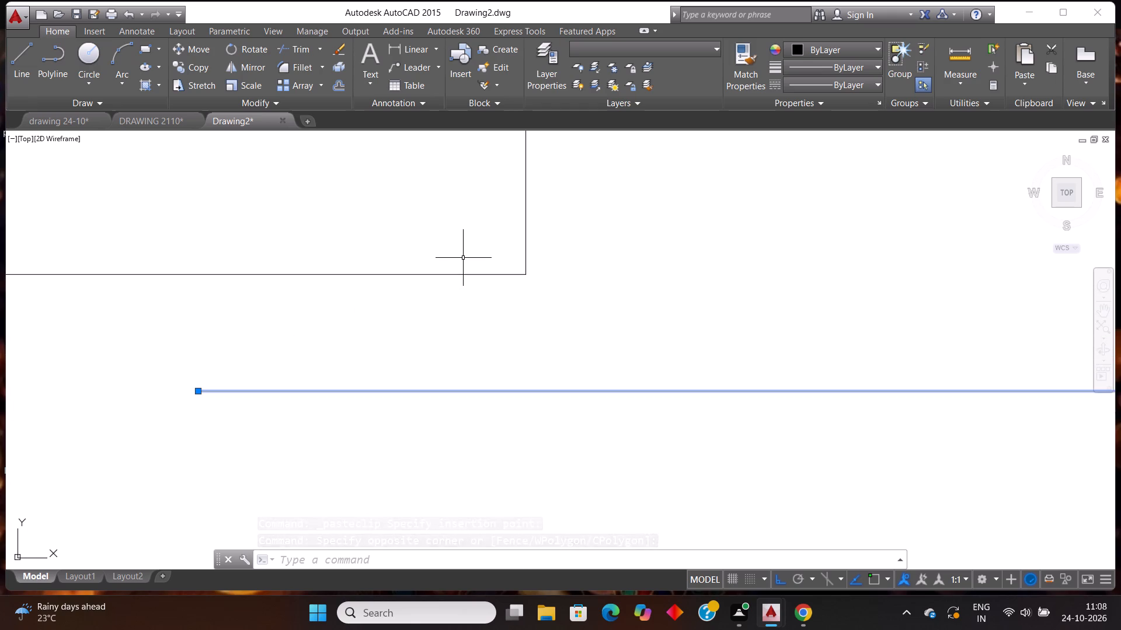
pyautogui.press('m')
pyautogui.press('Return')
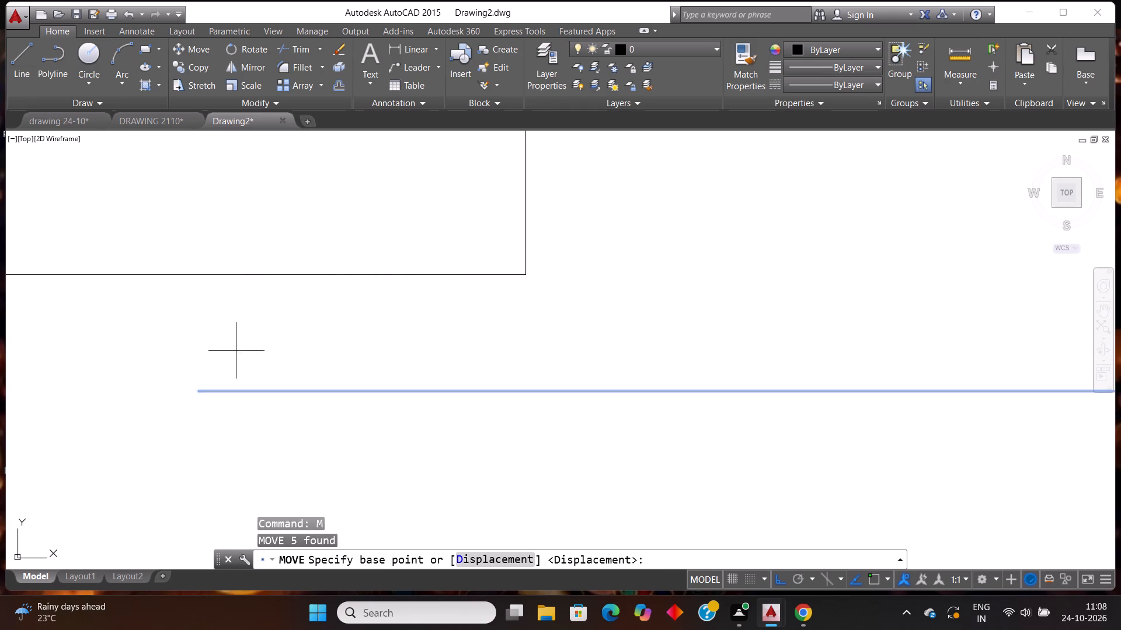
pyautogui.click(197, 392)
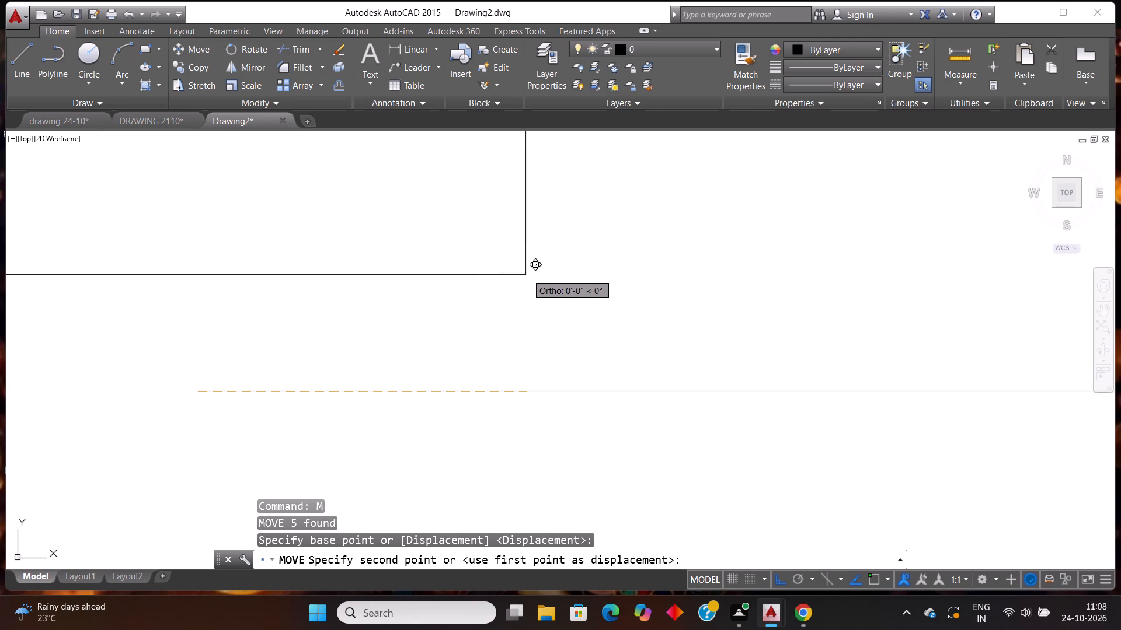
pyautogui.scroll(10, 527, 274)
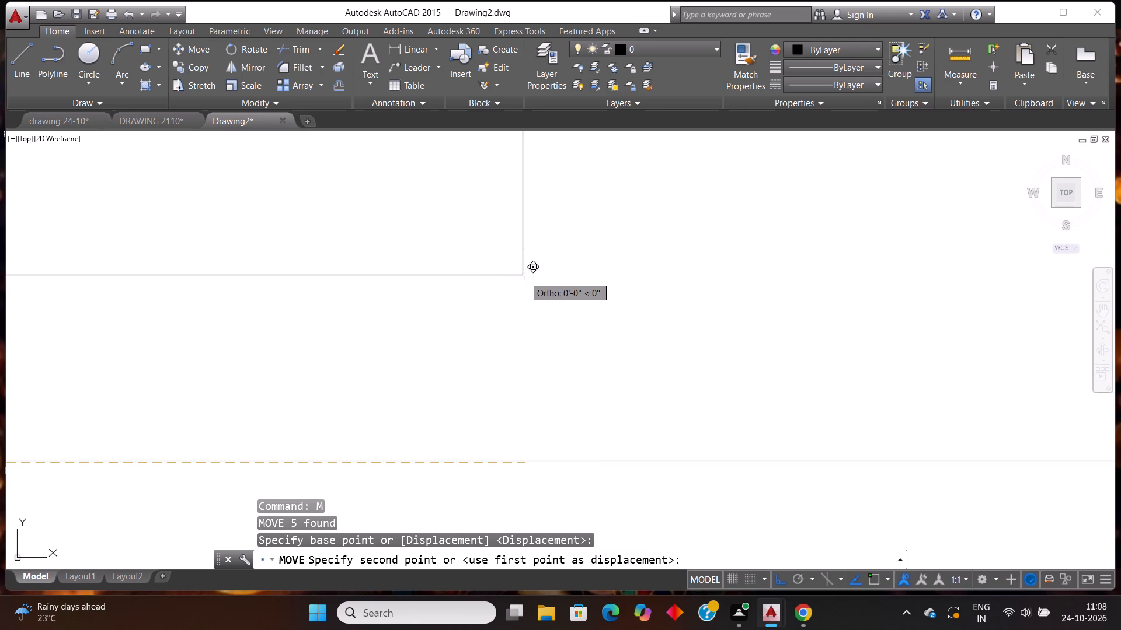
pyautogui.click(523, 275)
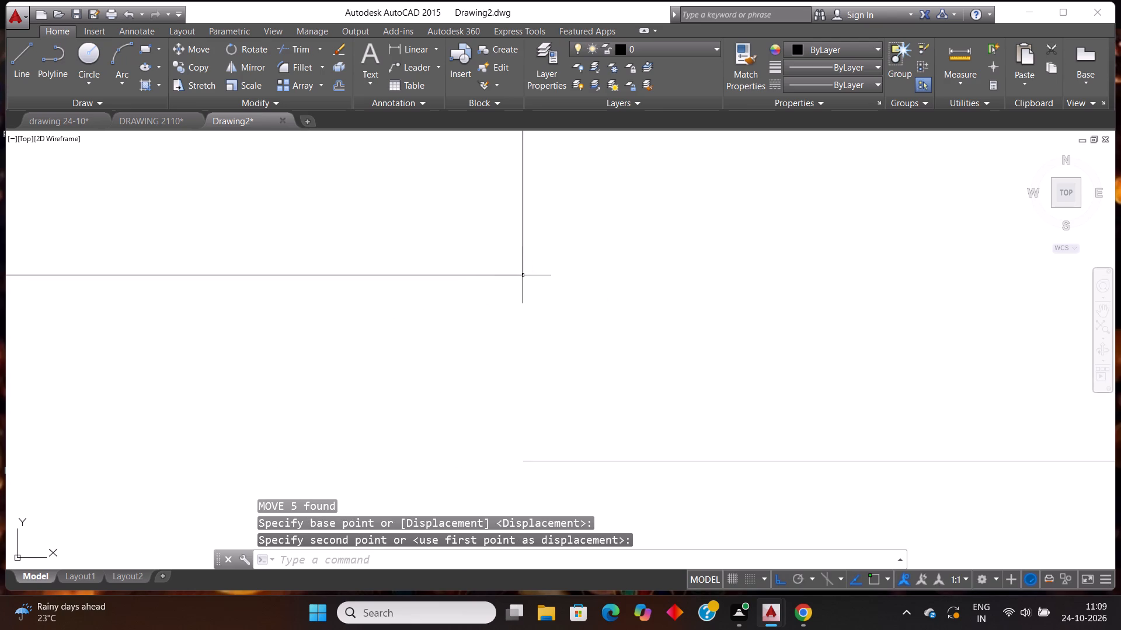
# Move the same window vertically so its lower-left endpoint meets the inner corner of the opening's left jamb.
pyautogui.scroll(-12, 481, 310)
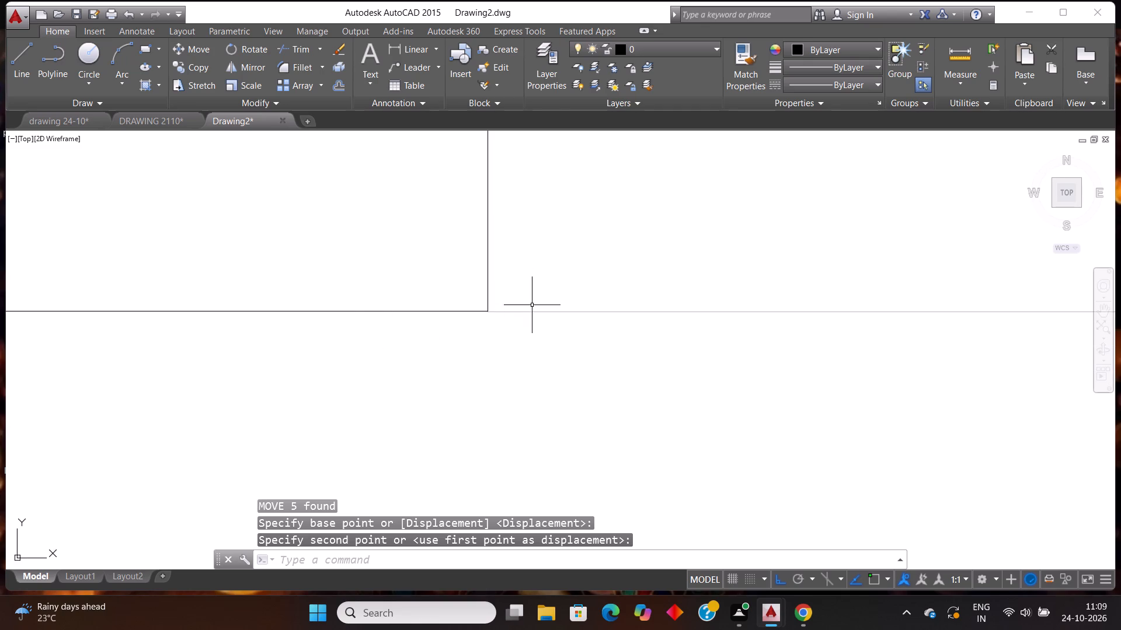
pyautogui.scroll(4, 532, 304)
pyautogui.scroll(-10, 368, 387)
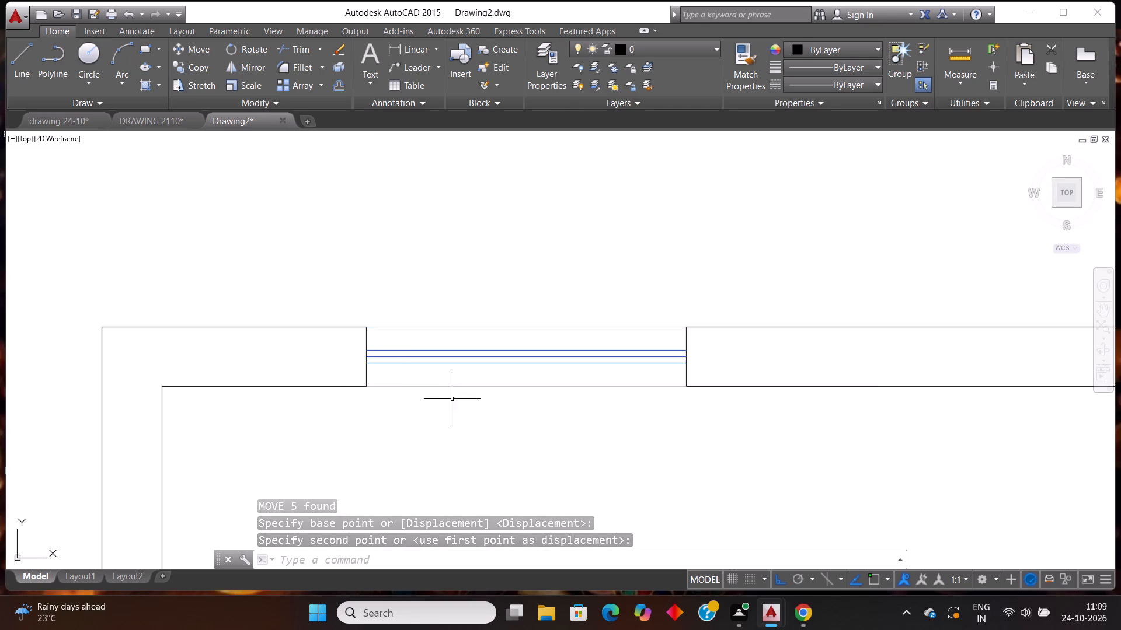
pyautogui.moveTo(526, 415); pyautogui.dragTo(518, 398)
pyautogui.click(479, 306)
pyautogui.press('m')
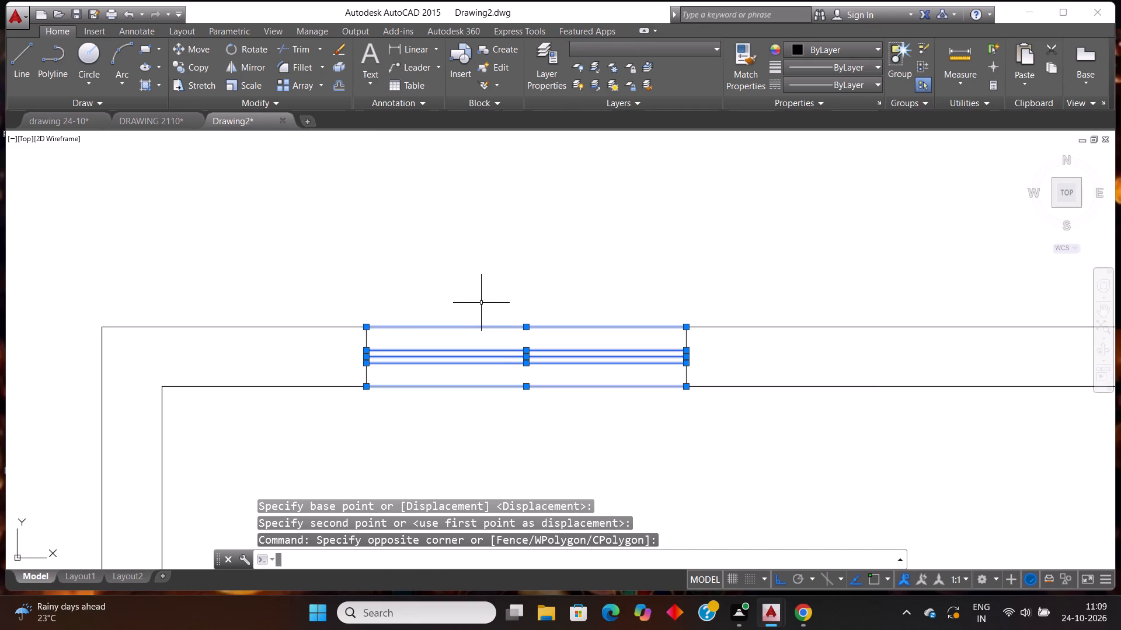
pyautogui.press('Return')
pyautogui.scroll(7, 367, 383)
pyautogui.scroll(3, 308, 359)
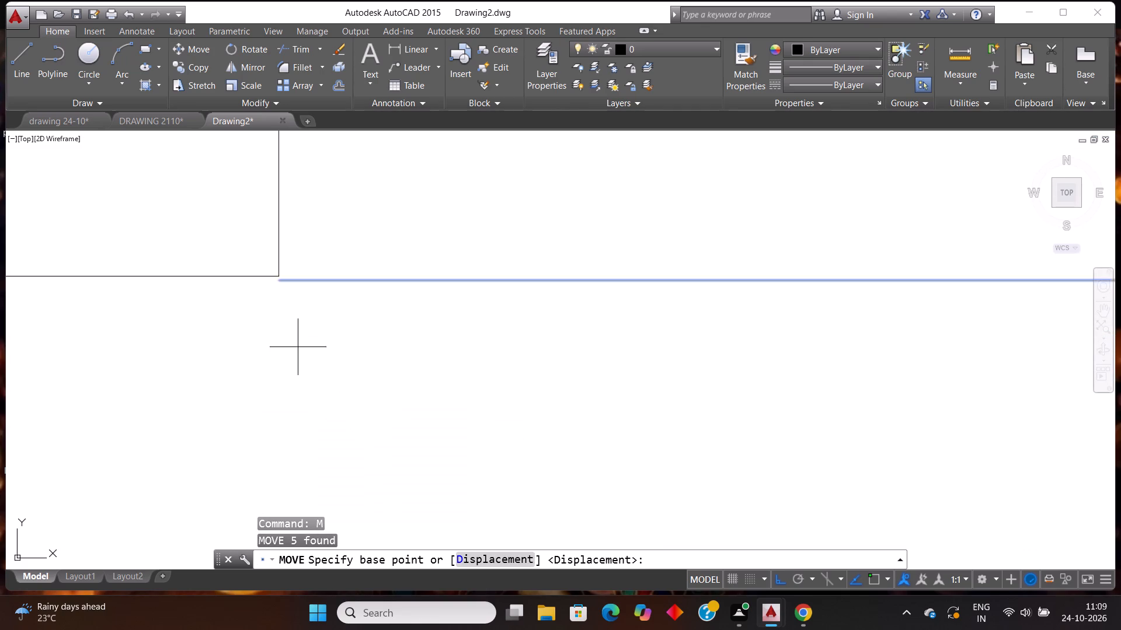
pyautogui.scroll(1, 298, 347)
pyautogui.scroll(3, 259, 209)
pyautogui.scroll(2, 214, 328)
pyautogui.scroll(3, 328, 344)
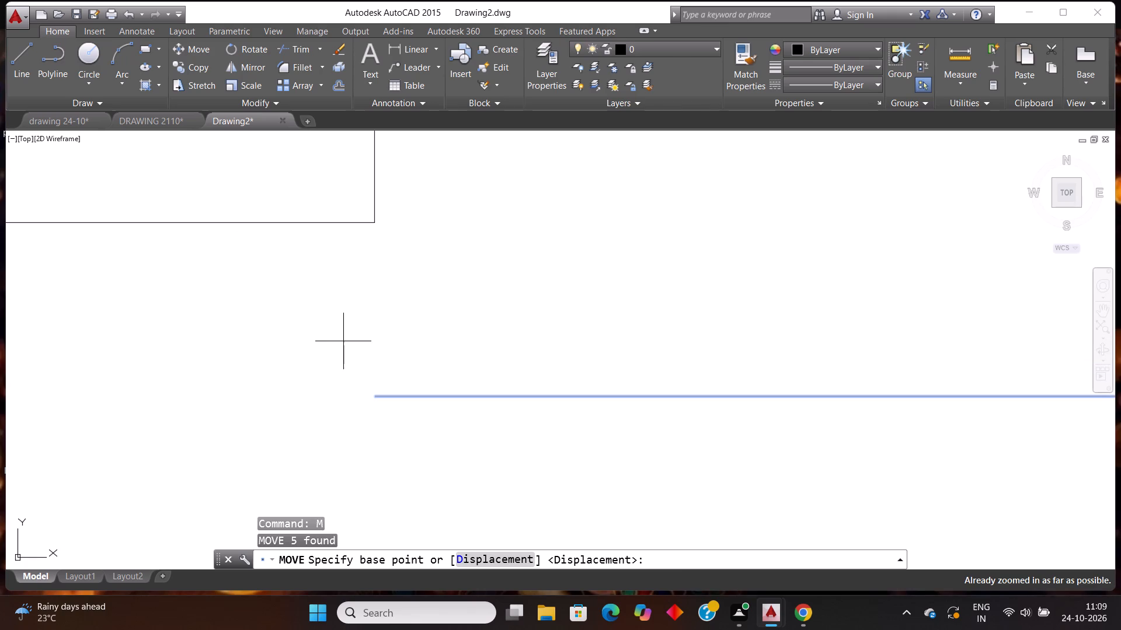
pyautogui.click(375, 397)
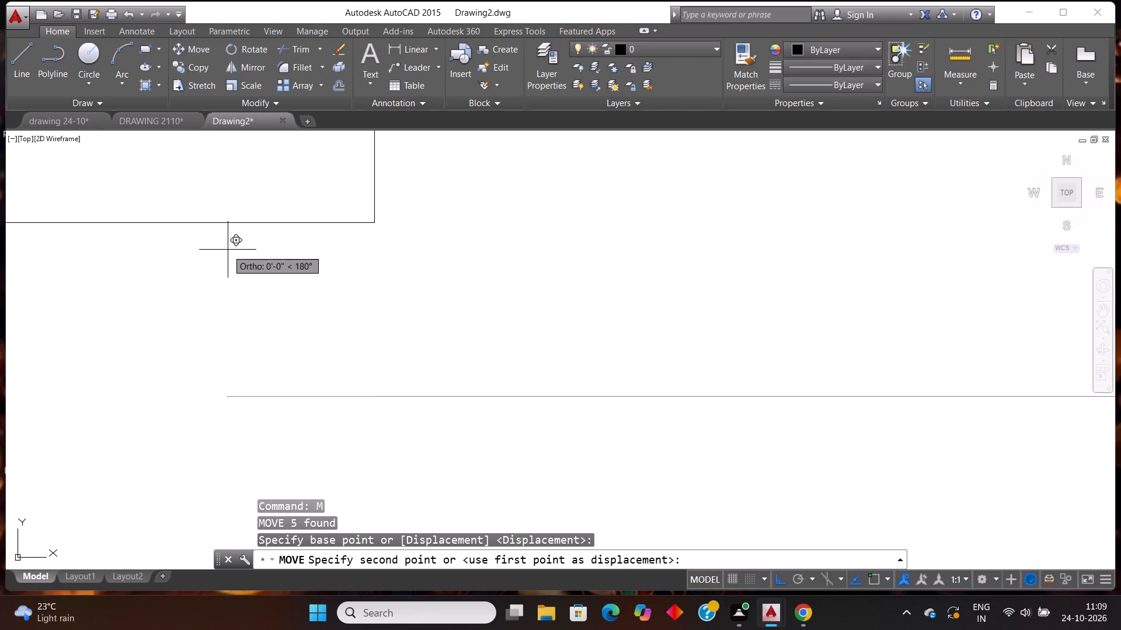
pyautogui.click(374, 222)
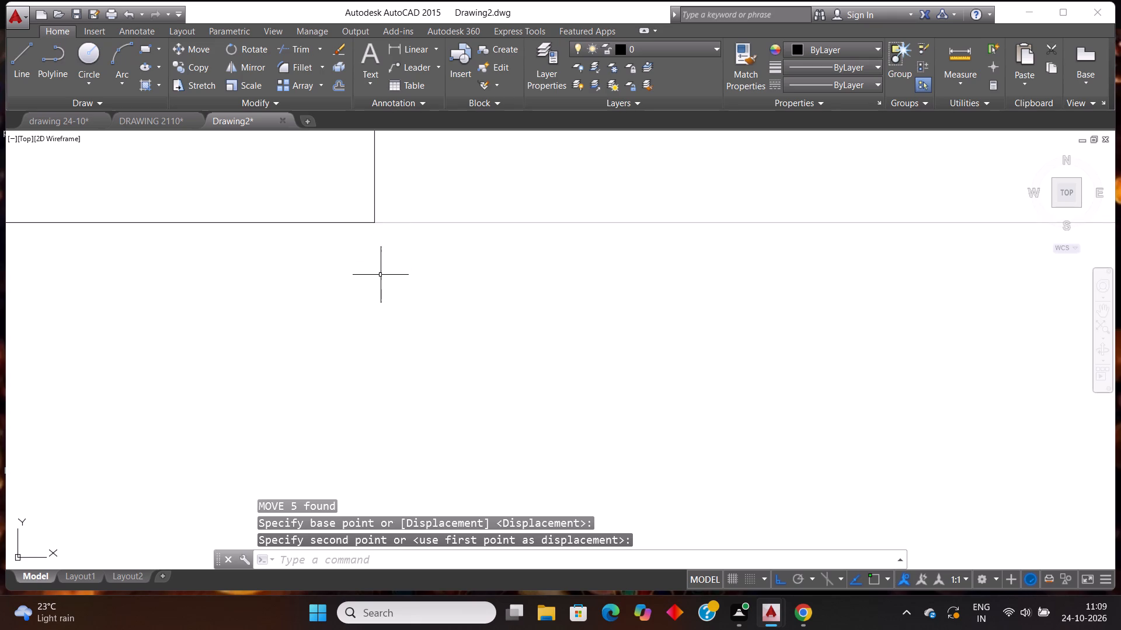
# Paste another horizontal blue window into the right-hand opening of the top wall, at its left jamb's inner corner.
pyautogui.scroll(-20, 381, 277)
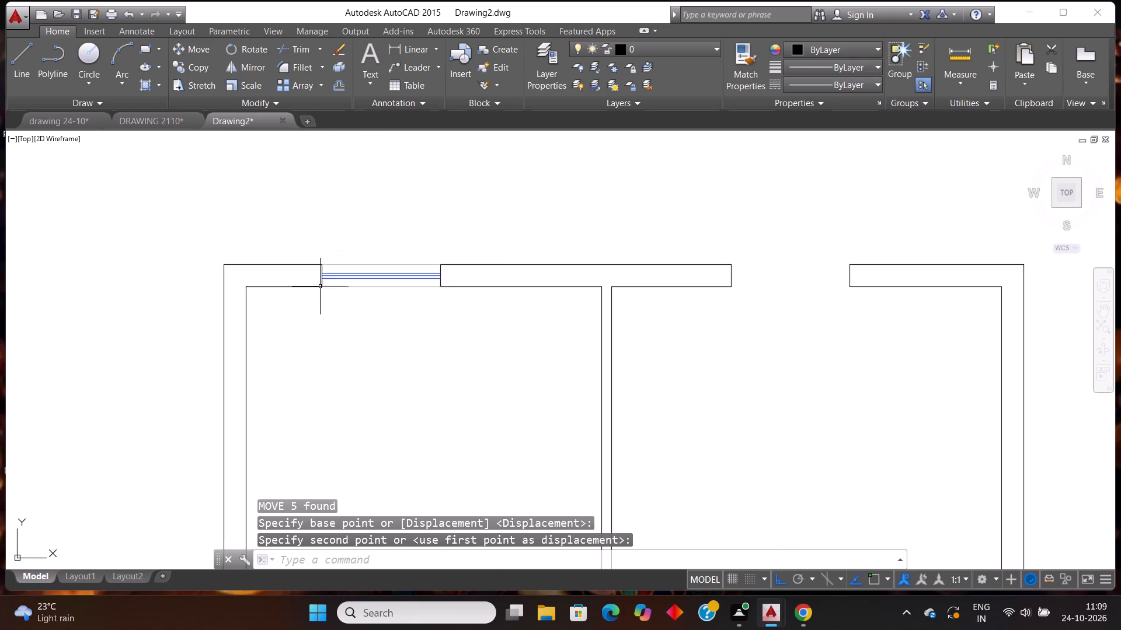
pyautogui.scroll(-2, 320, 286)
pyautogui.hotkey('ctrl', 'v')
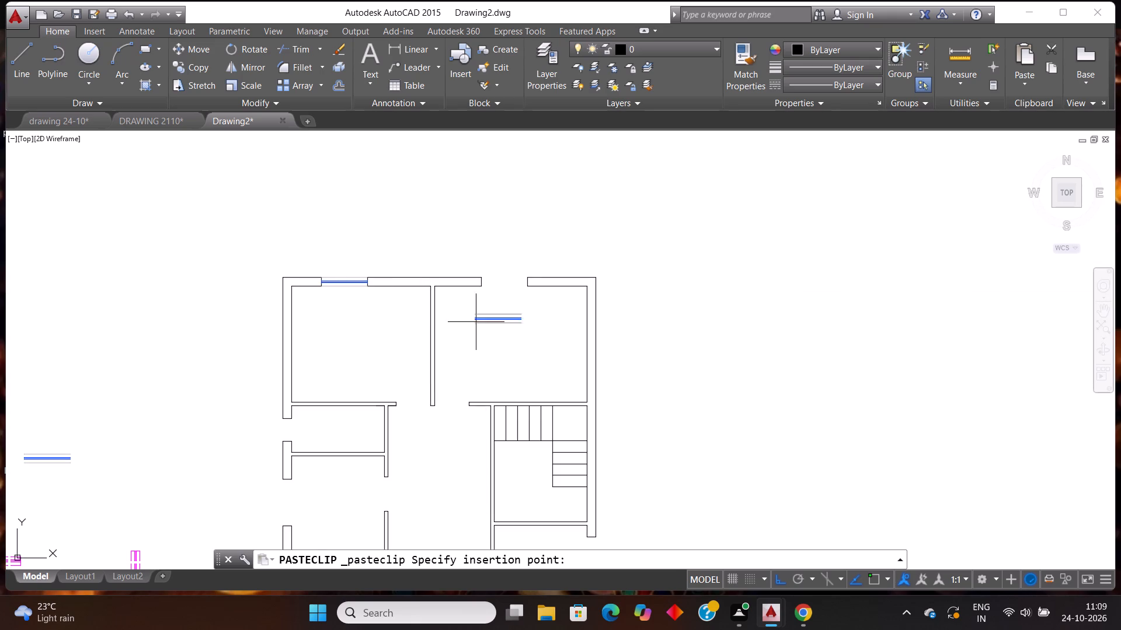
pyautogui.scroll(2, 503, 244)
pyautogui.scroll(3, 441, 369)
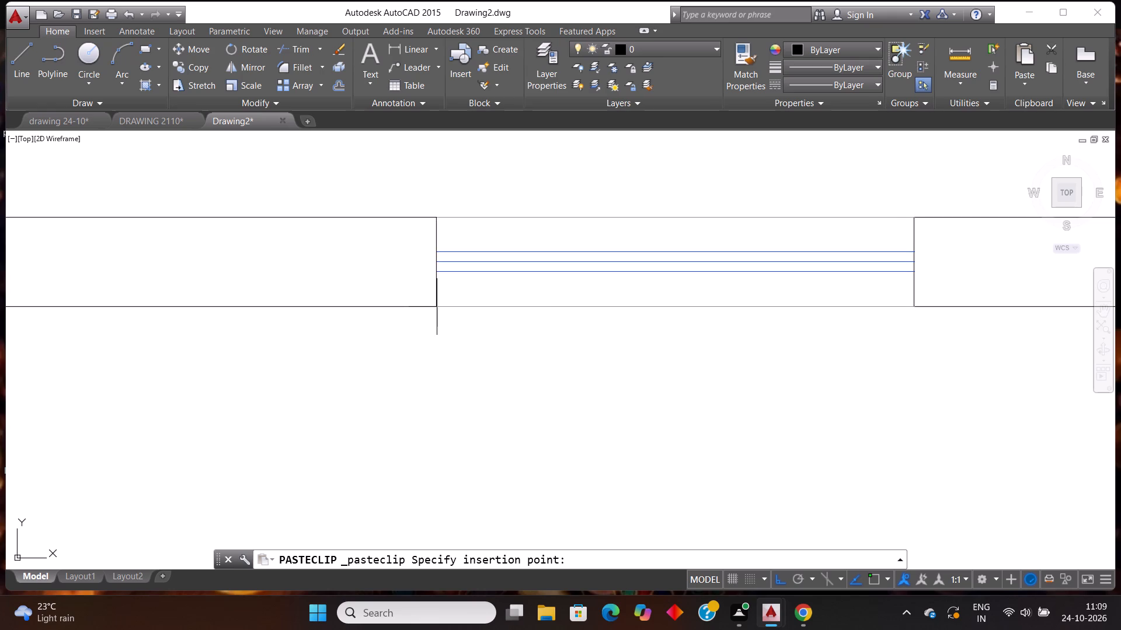
pyautogui.click(437, 307)
# Turn Ortho off while moving the second window from its lower-left endpoint to the inner corner of the opening's left jamb.
pyautogui.scroll(3, 447, 317)
pyautogui.scroll(1, 353, 272)
pyautogui.scroll(-6, 356, 322)
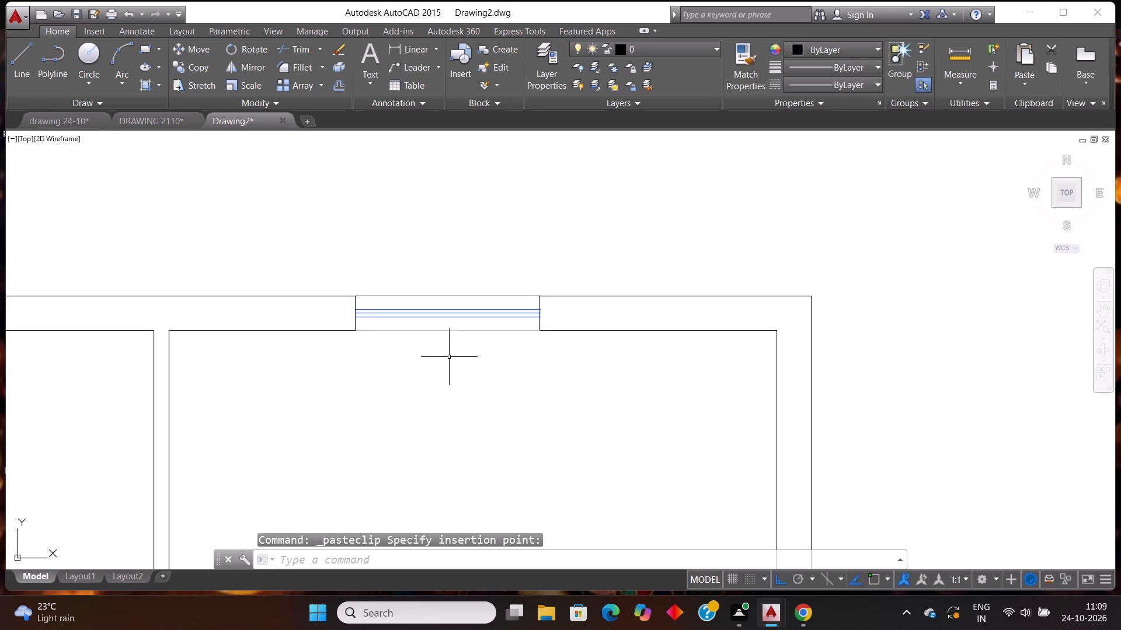
pyautogui.moveTo(476, 379); pyautogui.dragTo(466, 362)
pyautogui.click(420, 279)
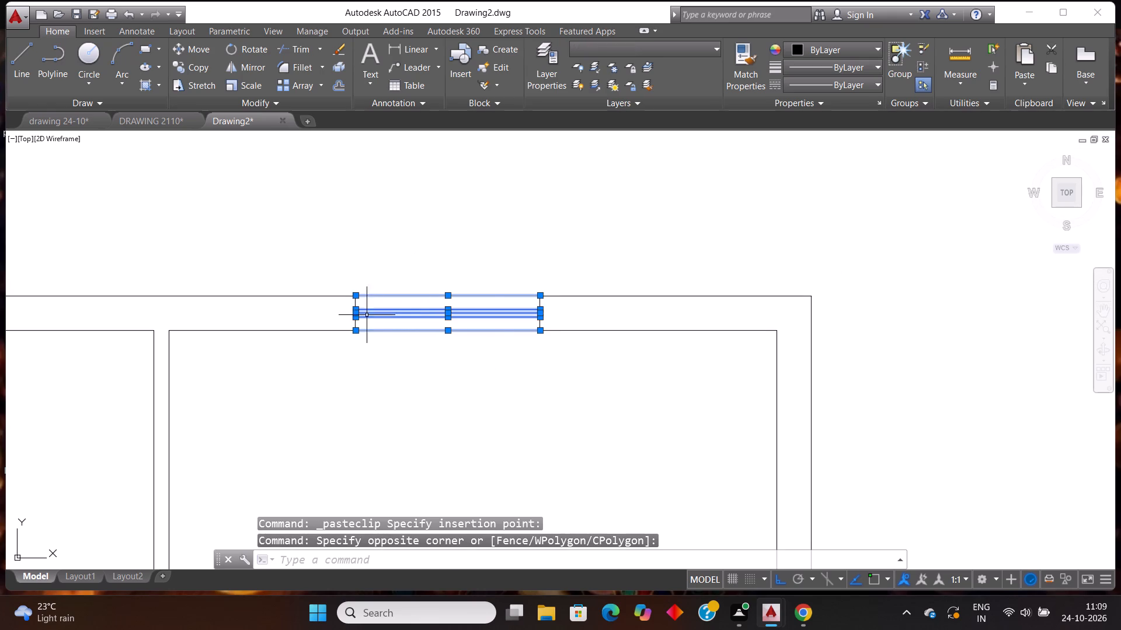
pyautogui.scroll(7, 356, 328)
pyautogui.scroll(3, 399, 292)
pyautogui.scroll(2, 449, 298)
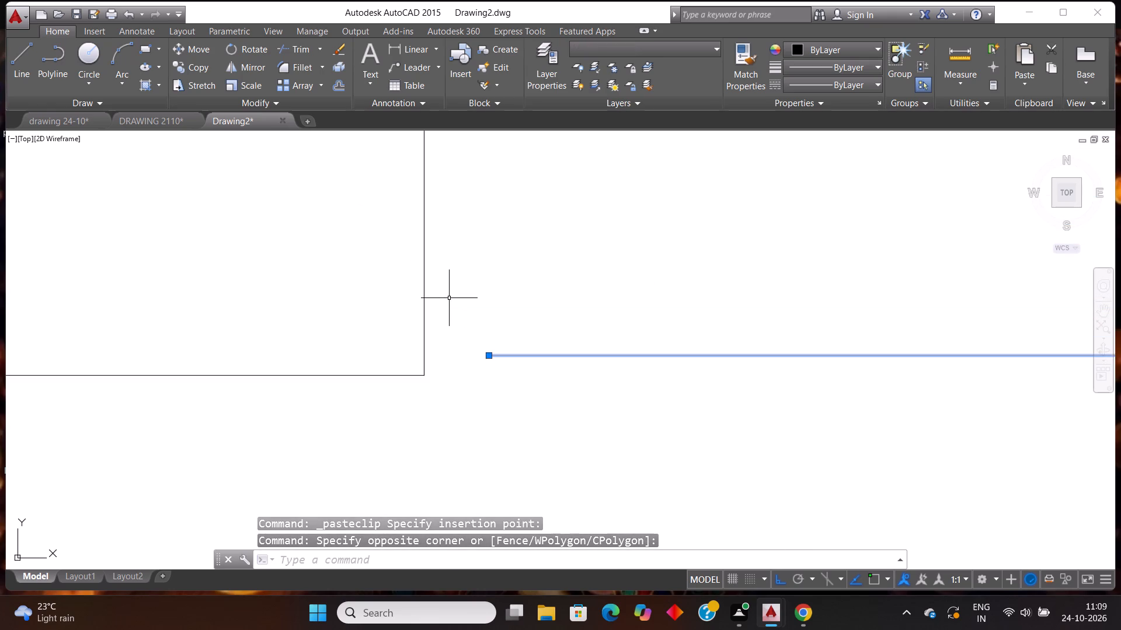
pyautogui.scroll(2, 377, 372)
pyautogui.press('m')
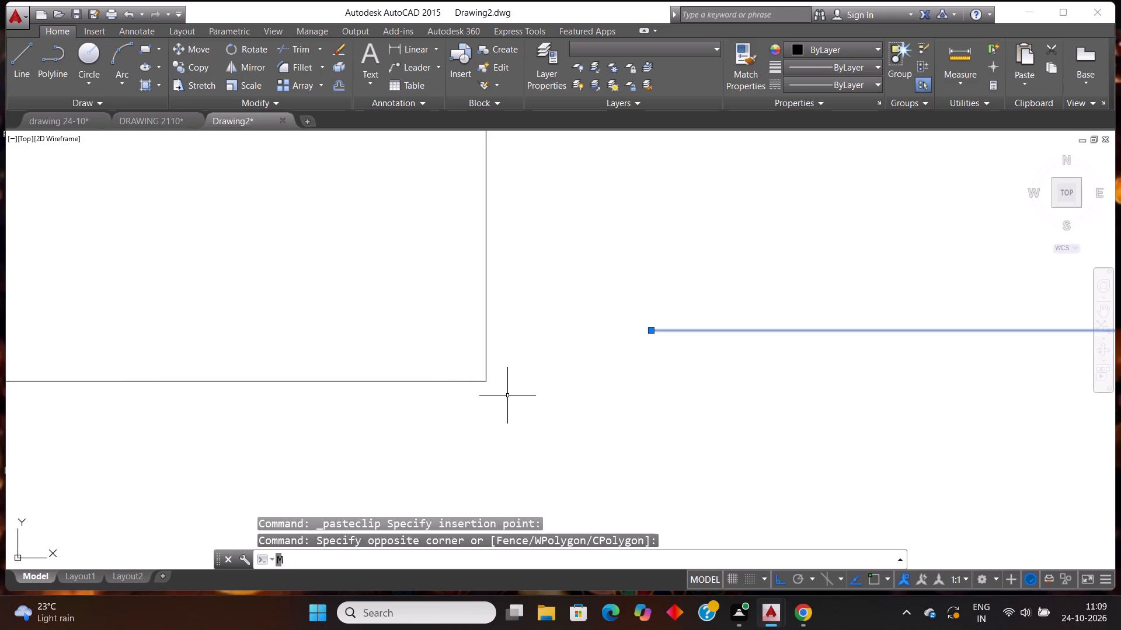
pyautogui.press('Return')
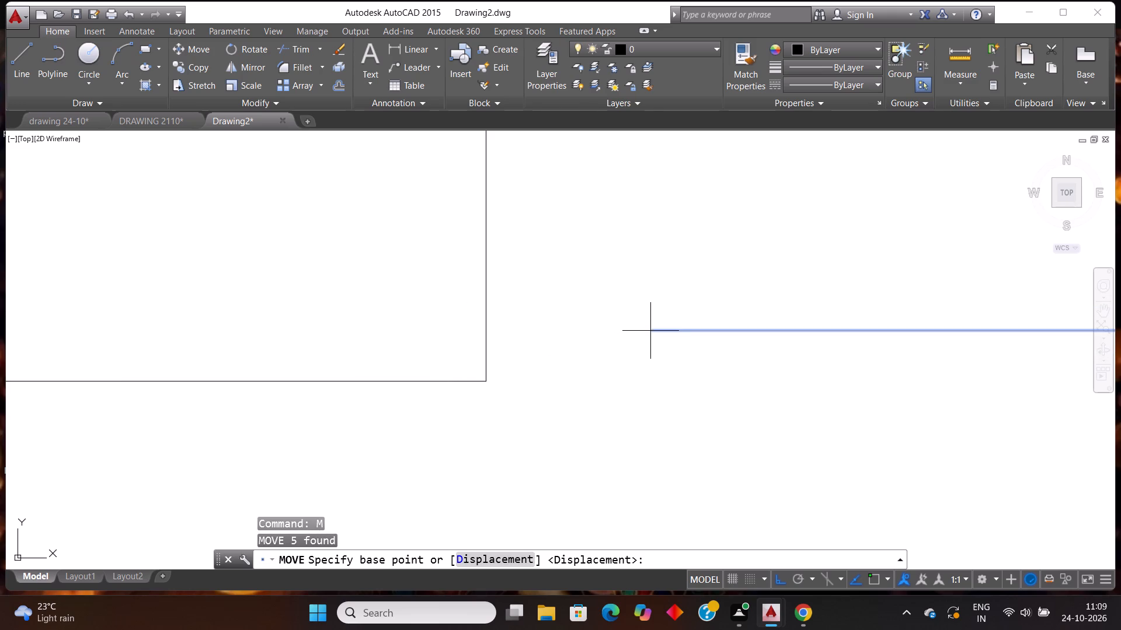
pyautogui.click(650, 331)
pyautogui.scroll(3, 485, 384)
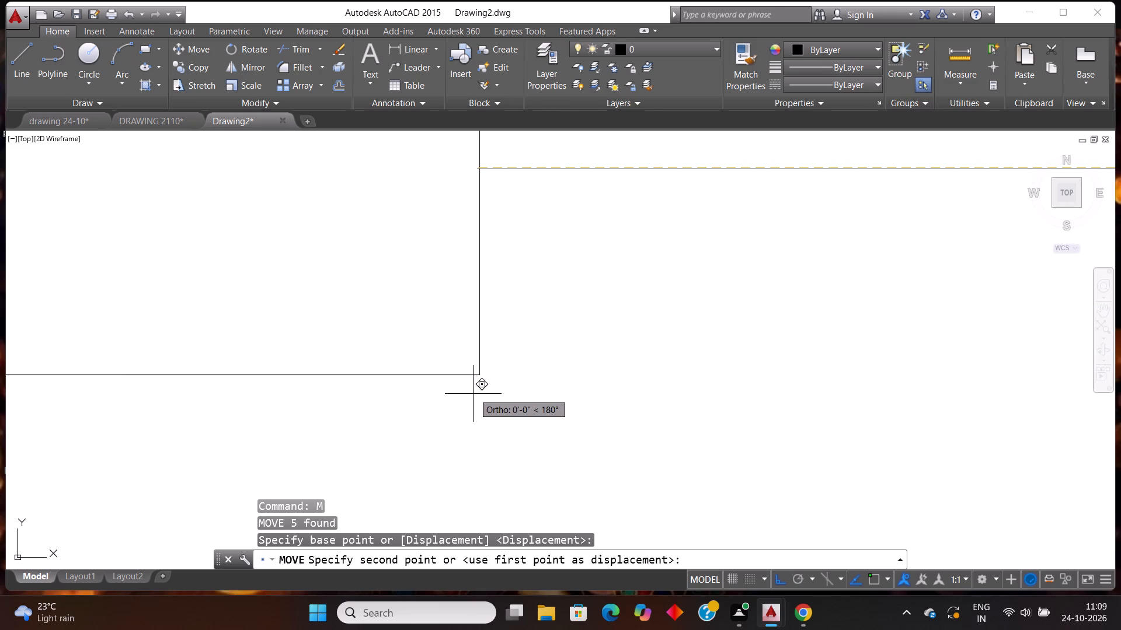
pyautogui.scroll(9, 472, 394)
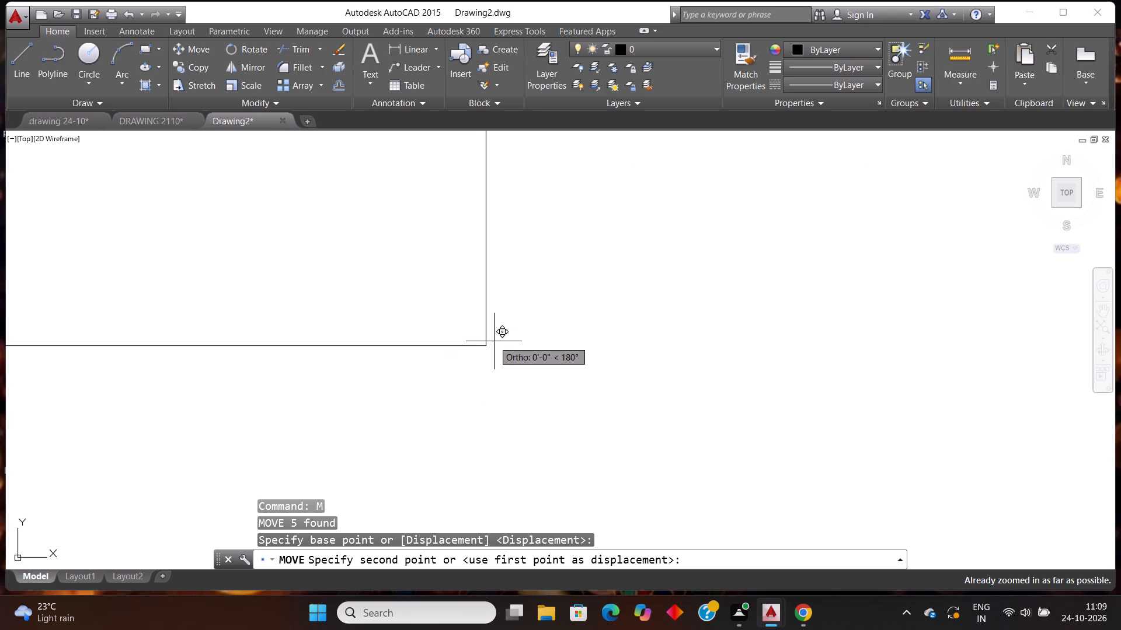
pyautogui.scroll(-2, 481, 361)
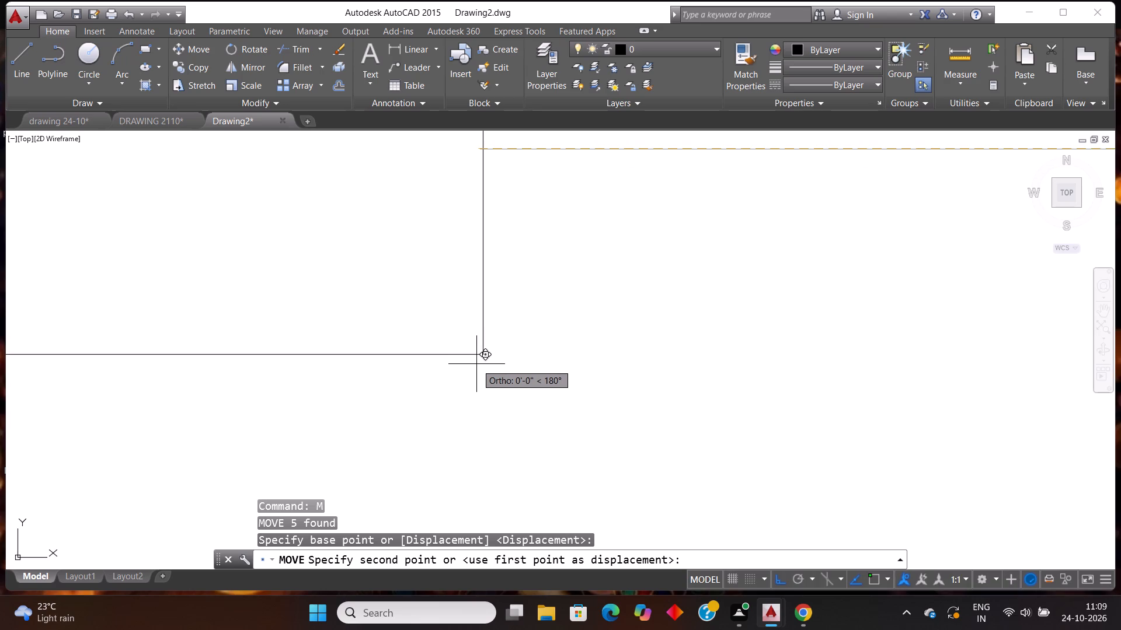
pyautogui.press('F8')
pyautogui.scroll(5, 482, 363)
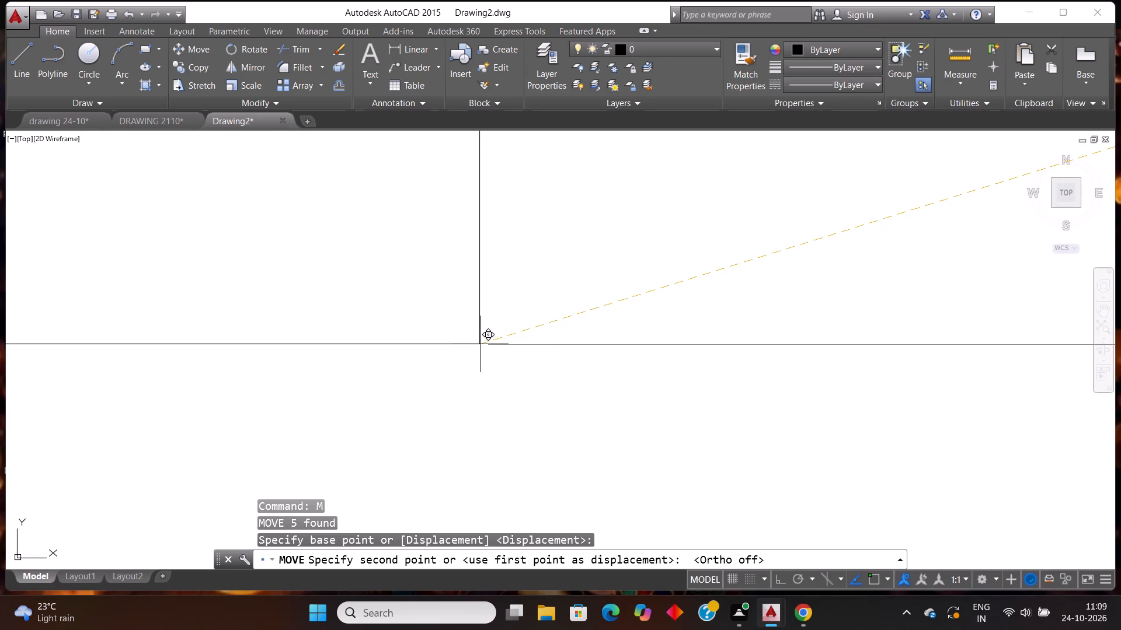
pyautogui.click(479, 344)
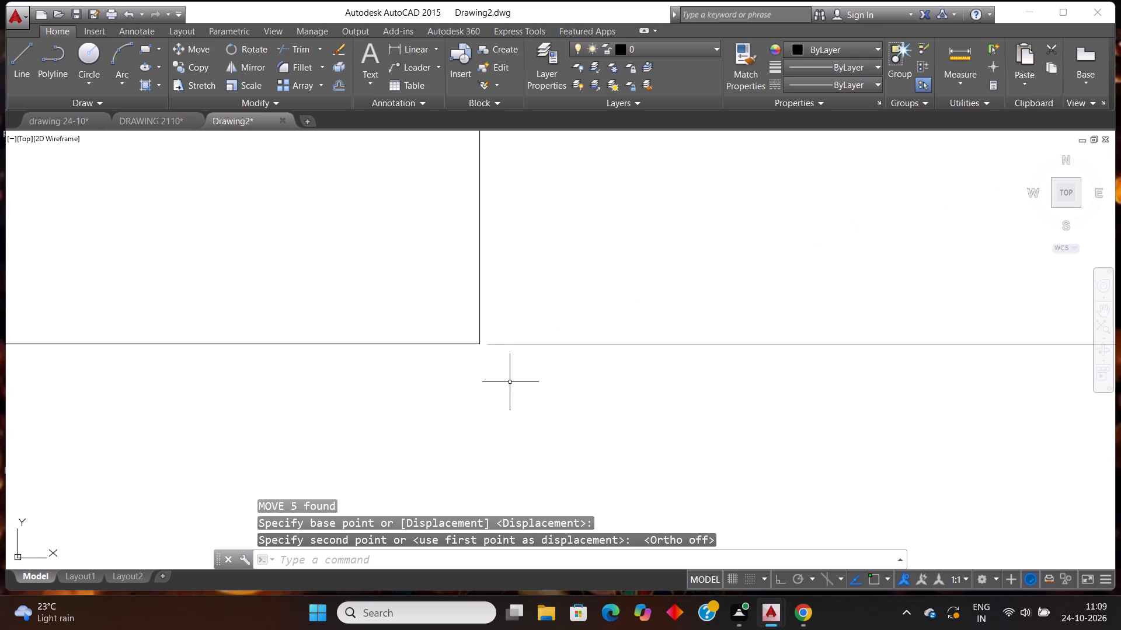
# Move the blue window in the top wall's right-hand opening horizontally with Ortho on, so its lower-left endpoint meets the left jamb's inner corner.
pyautogui.scroll(-20, 402, 365)
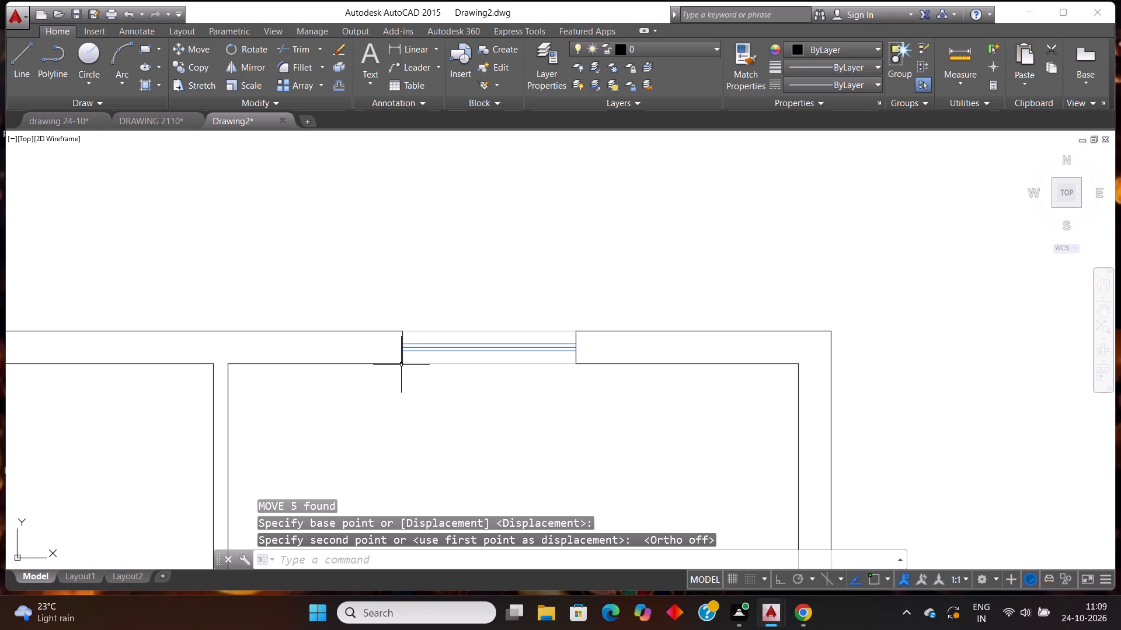
pyautogui.click(484, 405)
pyautogui.click(463, 323)
pyautogui.press('m')
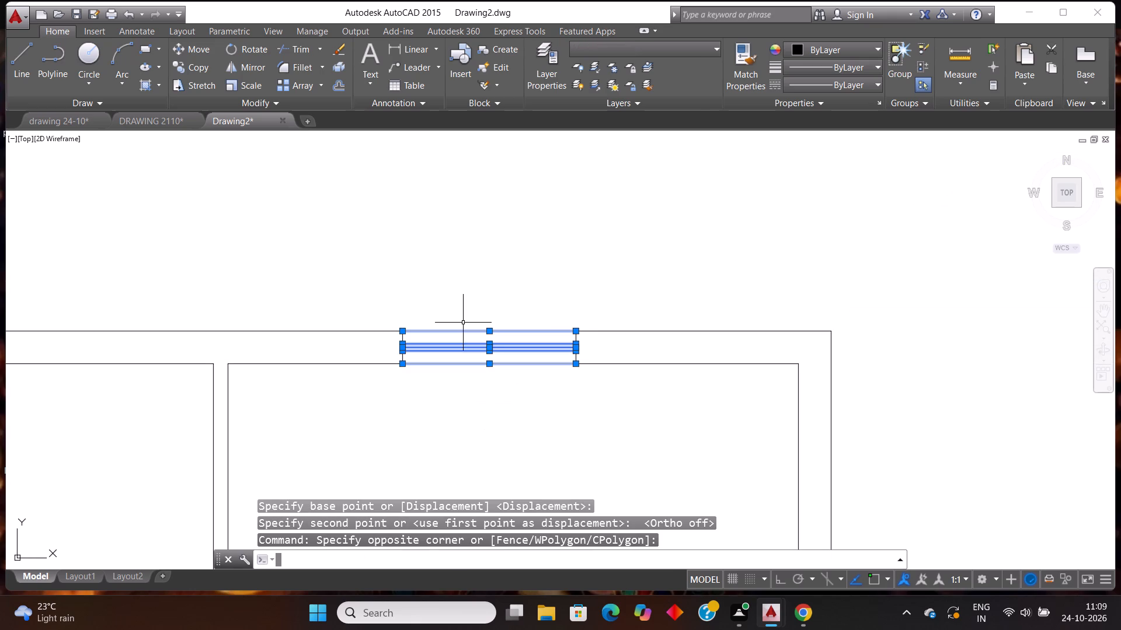
pyautogui.press('Return')
pyautogui.scroll(2, 388, 390)
pyautogui.scroll(6, 441, 323)
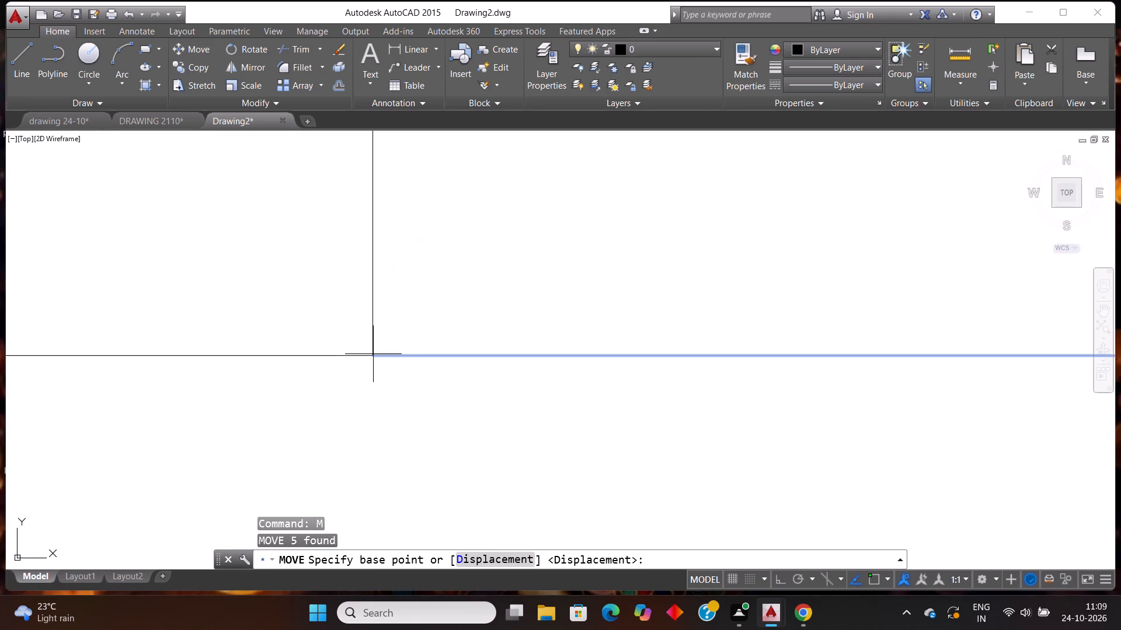
pyautogui.scroll(8, 373, 354)
pyautogui.scroll(3, 458, 361)
pyautogui.scroll(2, 382, 322)
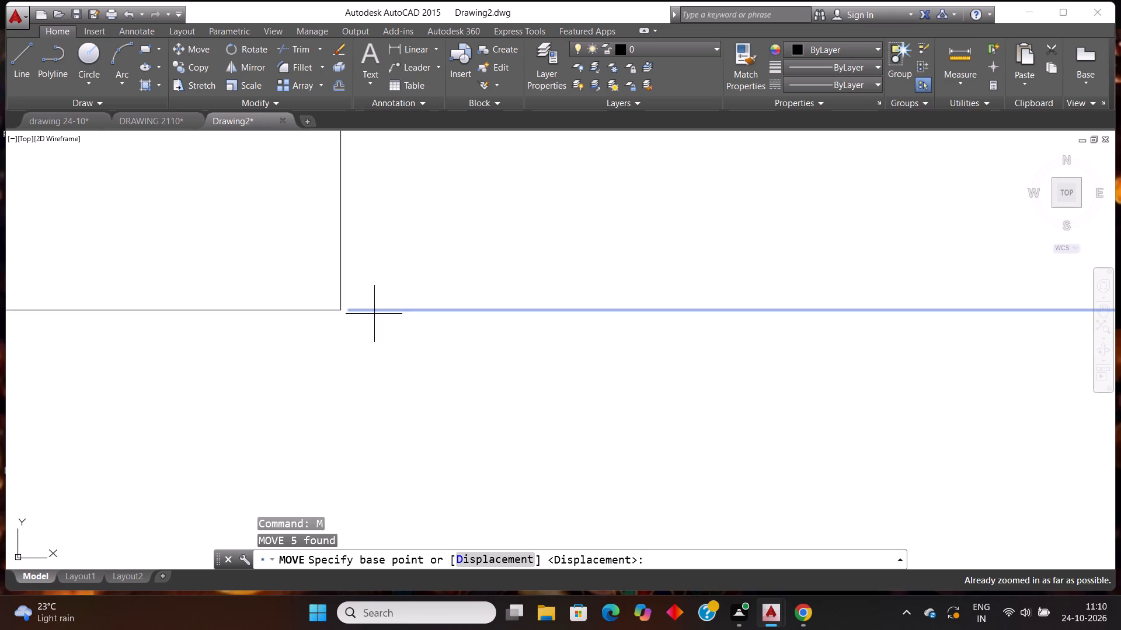
pyautogui.scroll(3, 311, 306)
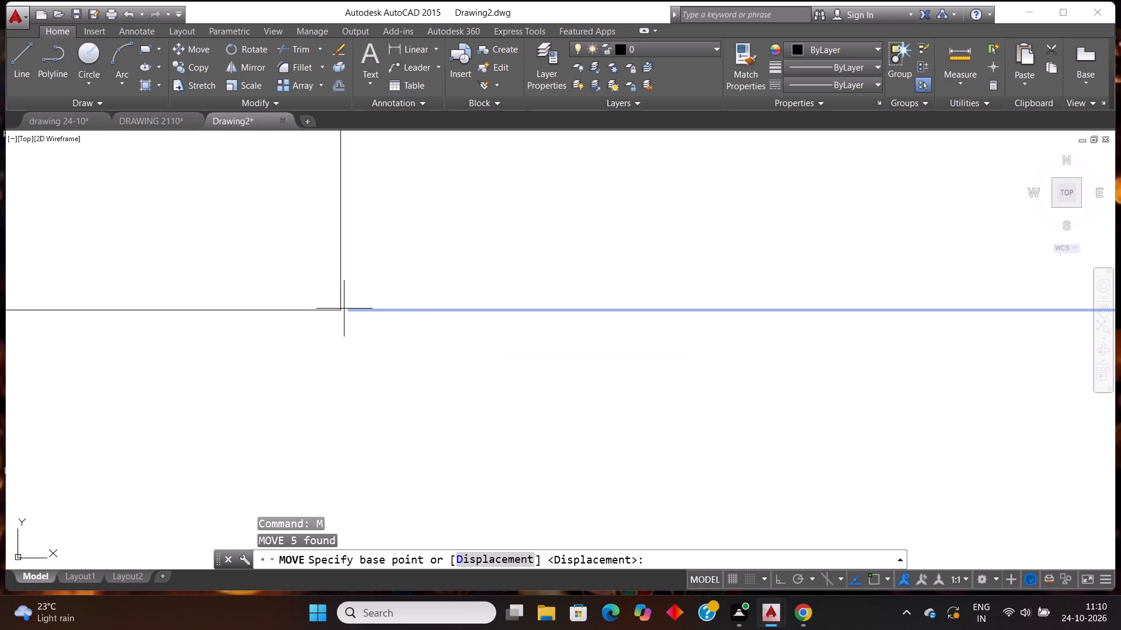
pyautogui.press('F8')
pyautogui.scroll(5, 344, 309)
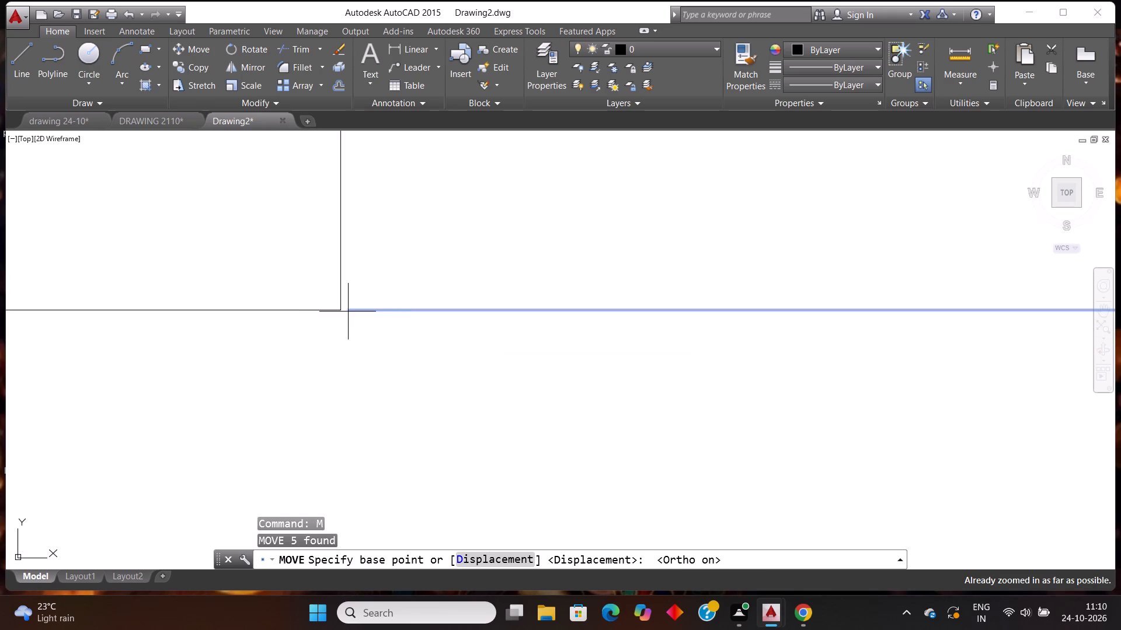
pyautogui.click(348, 310)
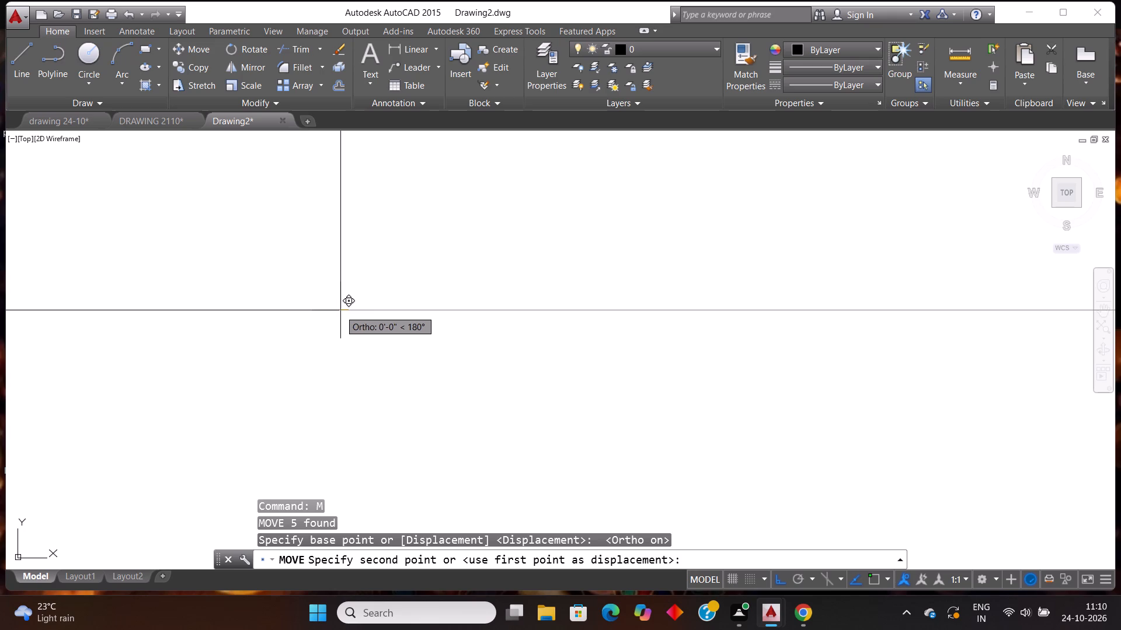
pyautogui.click(340, 310)
# Paste another horizontal blue window into the left-hand opening of the bottom wall, at its left jamb's outer corner.
pyautogui.scroll(-18, 367, 339)
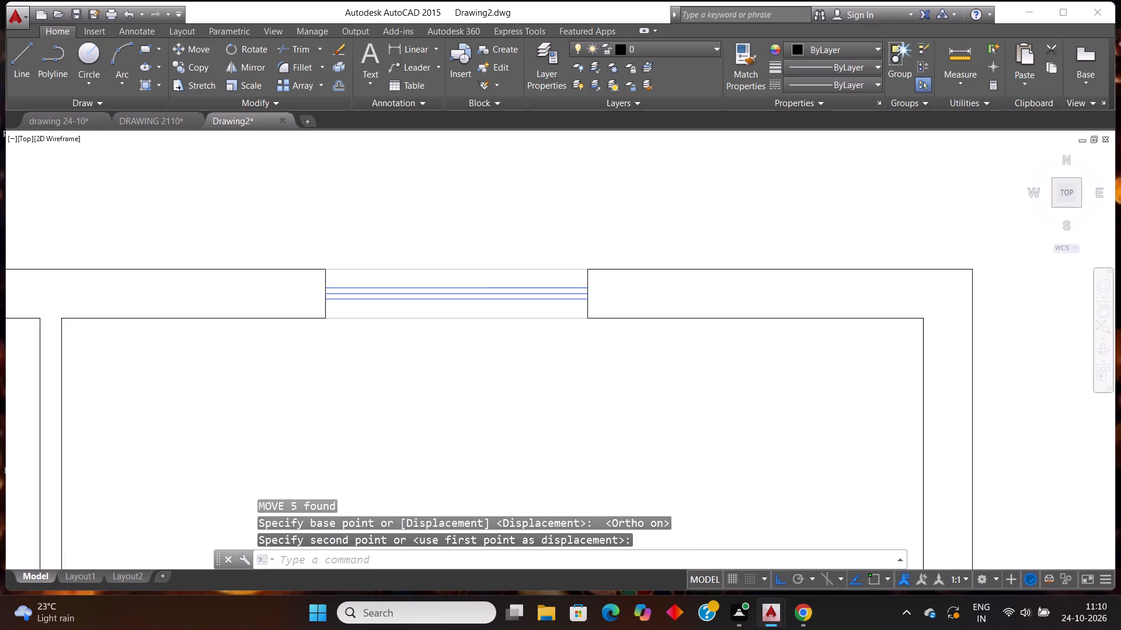
pyautogui.scroll(-4, 325, 319)
pyautogui.scroll(-3, 385, 321)
pyautogui.scroll(1, 345, 363)
pyautogui.scroll(-1, 345, 364)
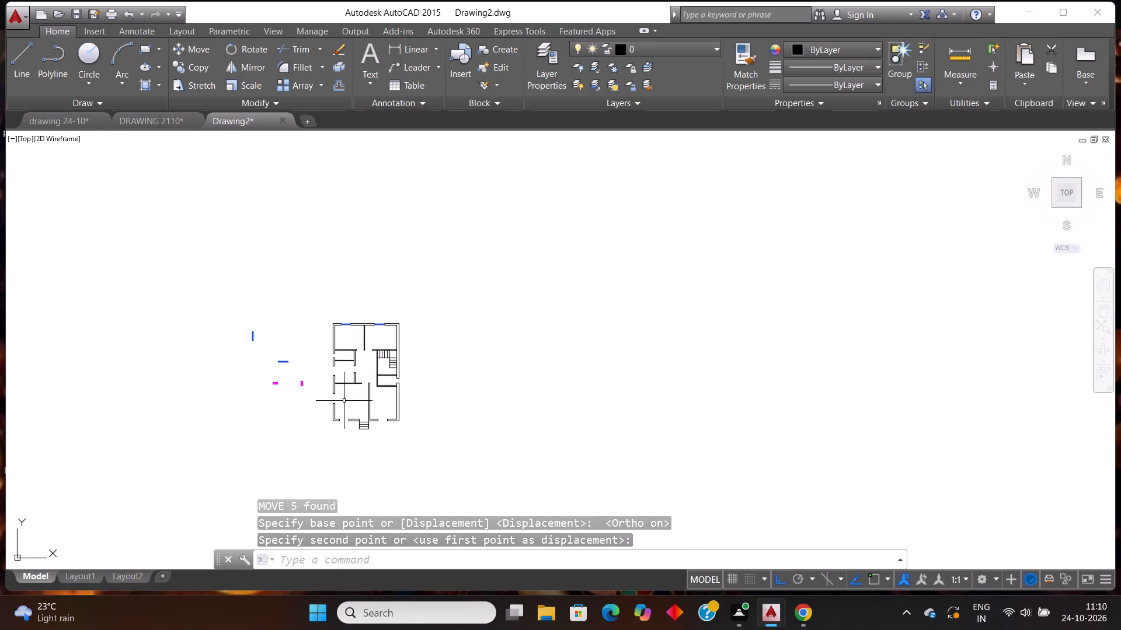
pyautogui.scroll(5, 346, 408)
pyautogui.scroll(-2, 338, 436)
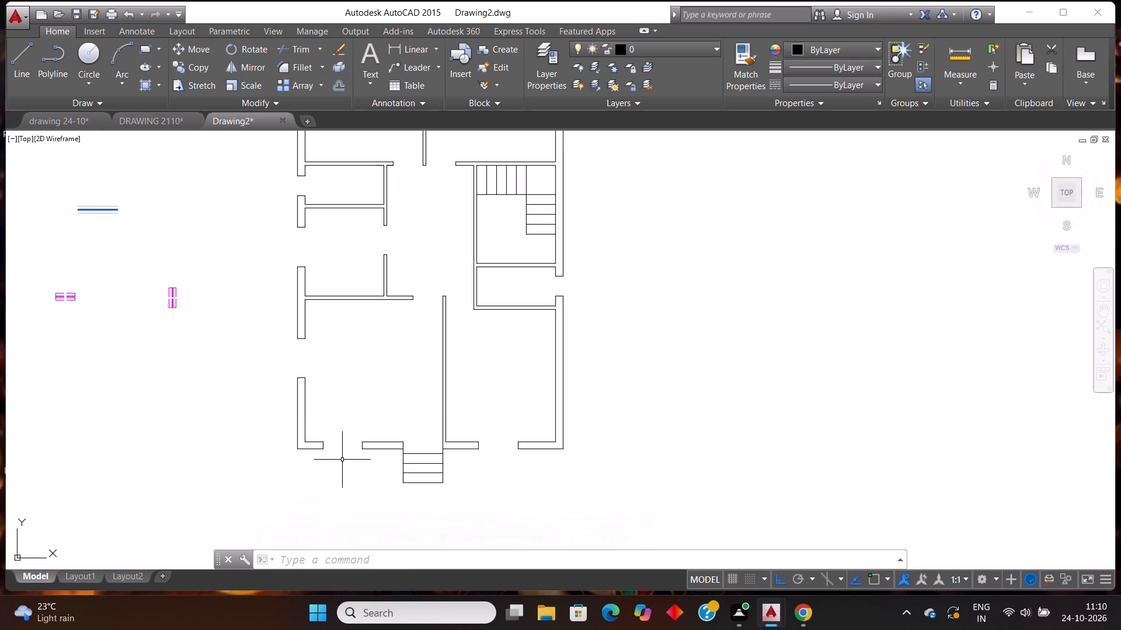
pyautogui.scroll(2, 340, 462)
pyautogui.hotkey('ctrl', 'v')
pyautogui.scroll(3, 302, 440)
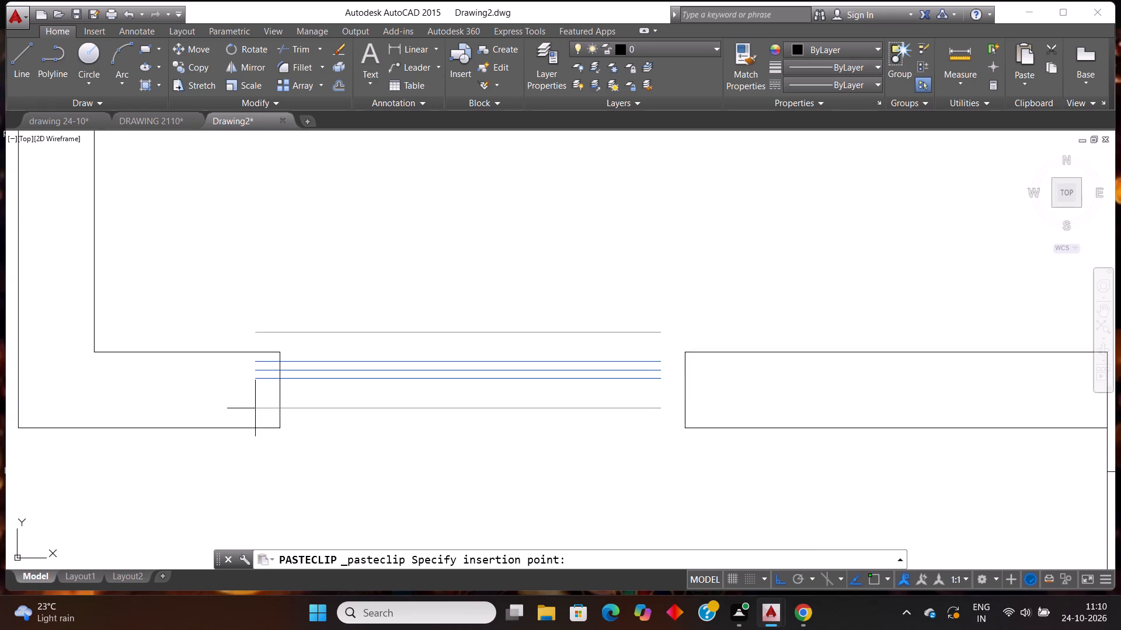
pyautogui.scroll(2, 255, 408)
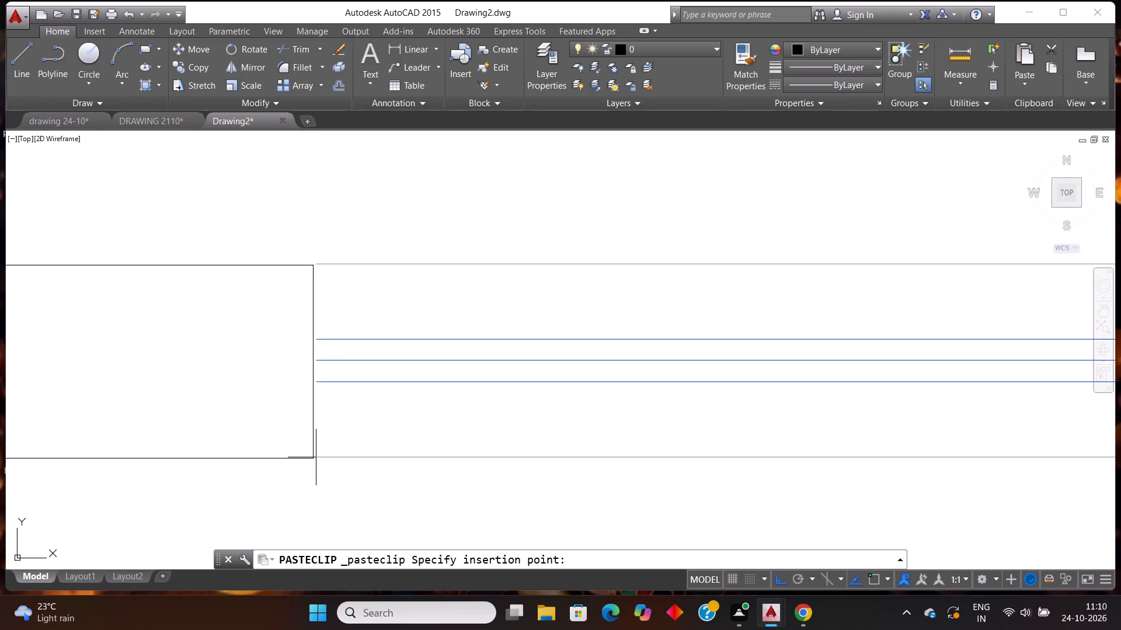
pyautogui.click(313, 459)
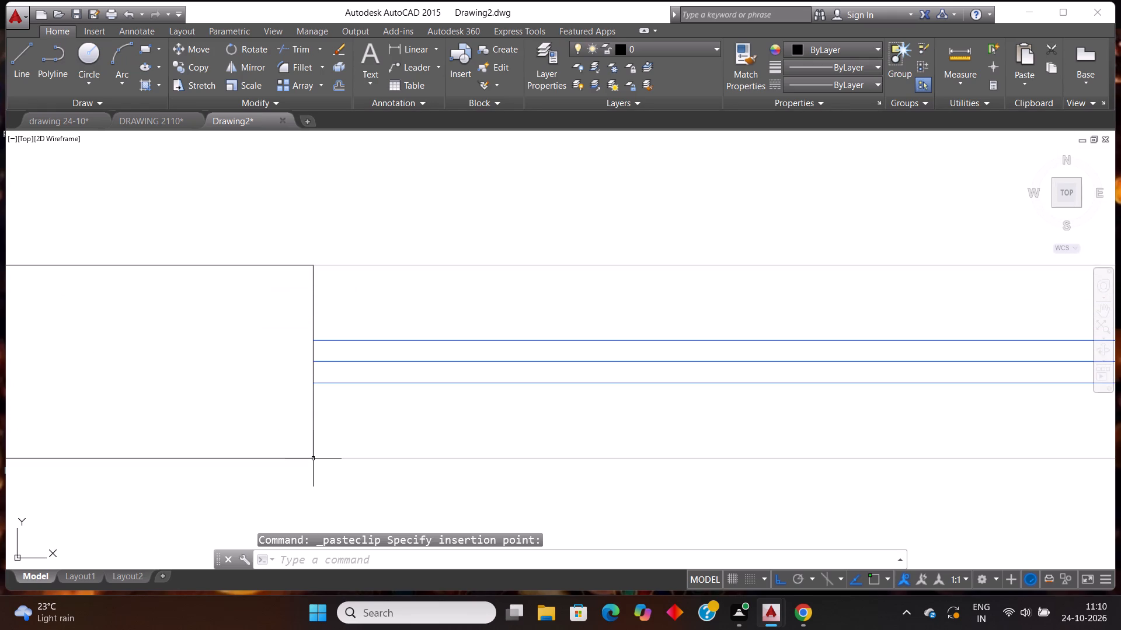
# Move that window with Ortho off from its lower-left endpoint exactly onto the outer corner of the opening's left jamb.
pyautogui.moveTo(733, 487); pyautogui.dragTo(657, 432)
pyautogui.click(476, 245)
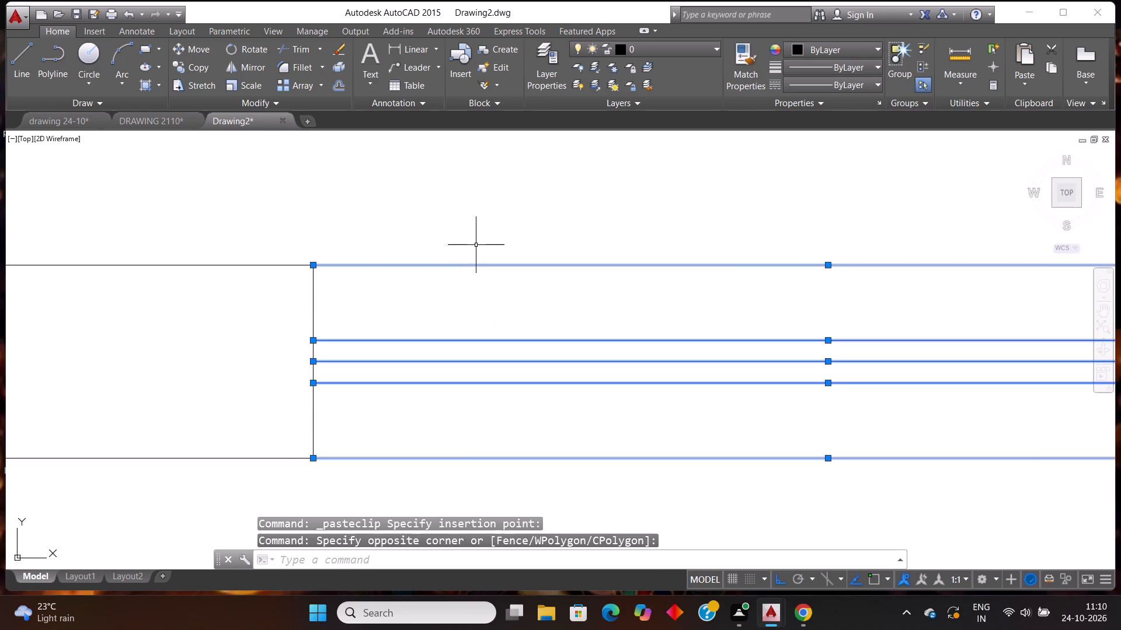
pyautogui.press('m')
pyautogui.press('Return')
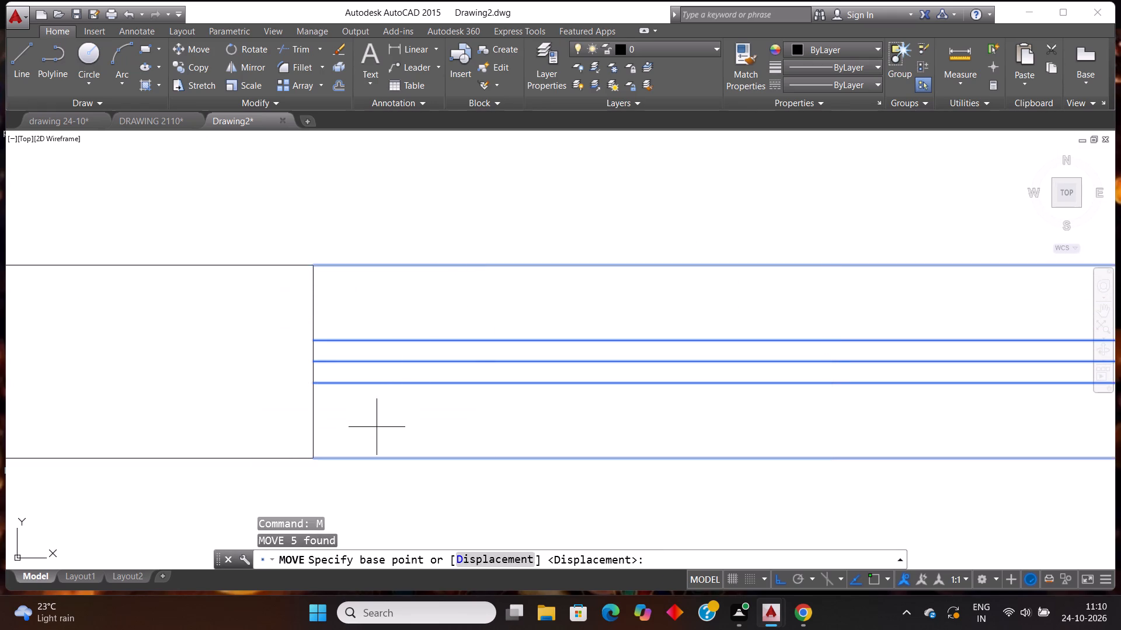
pyautogui.scroll(3, 341, 440)
pyautogui.scroll(-2, 245, 439)
pyautogui.scroll(4, 236, 492)
pyautogui.scroll(2, 264, 331)
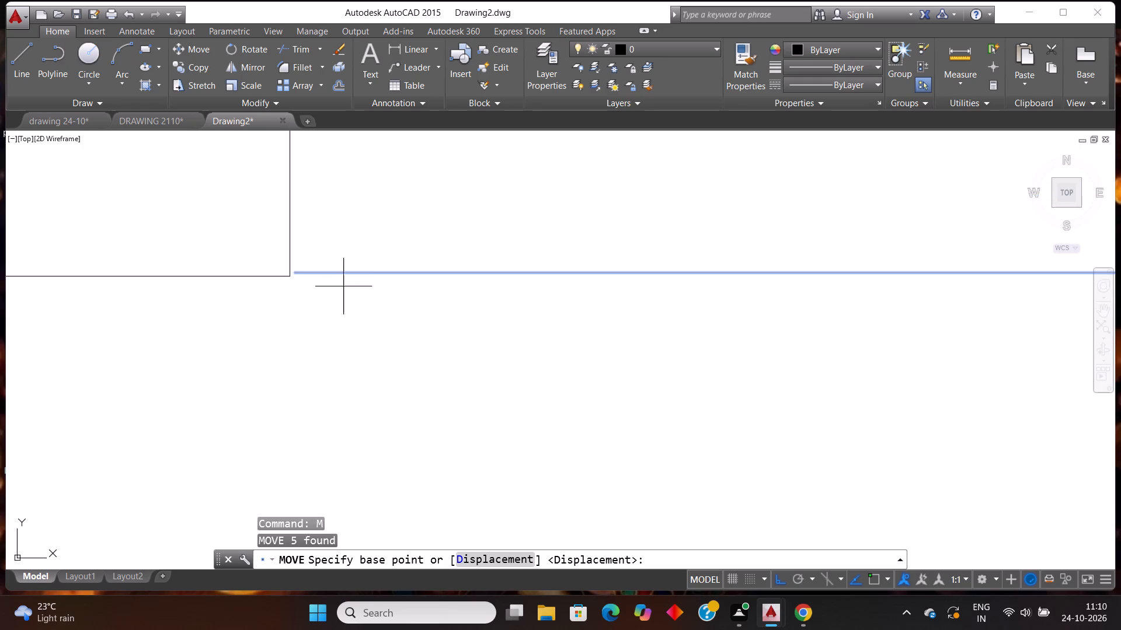
pyautogui.scroll(3, 341, 247)
pyautogui.scroll(2, 132, 365)
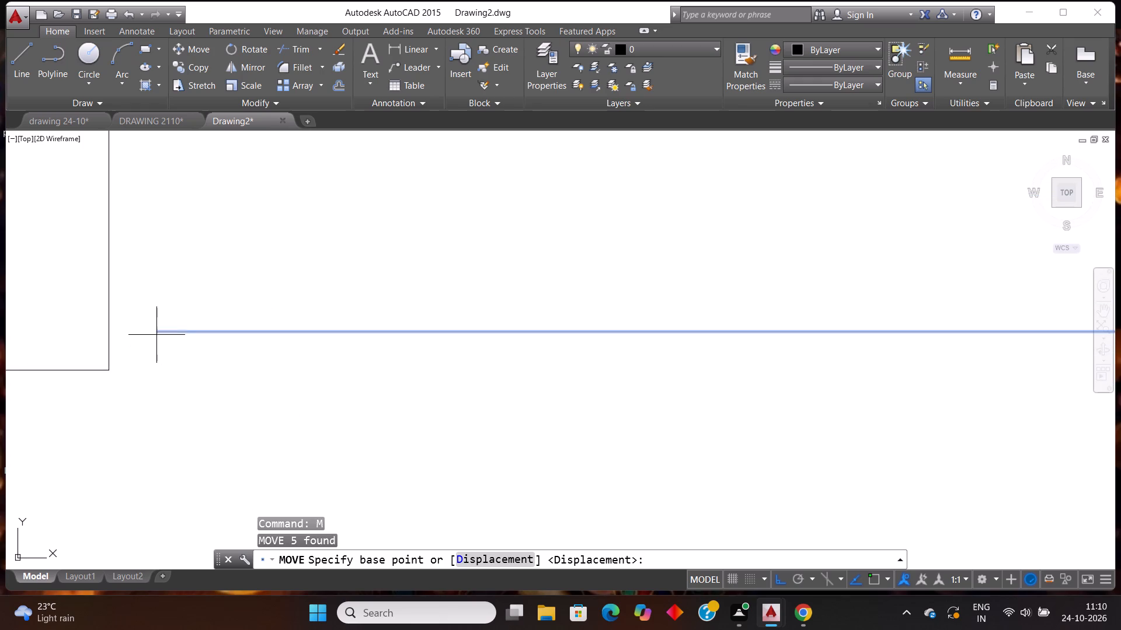
pyautogui.click(156, 332)
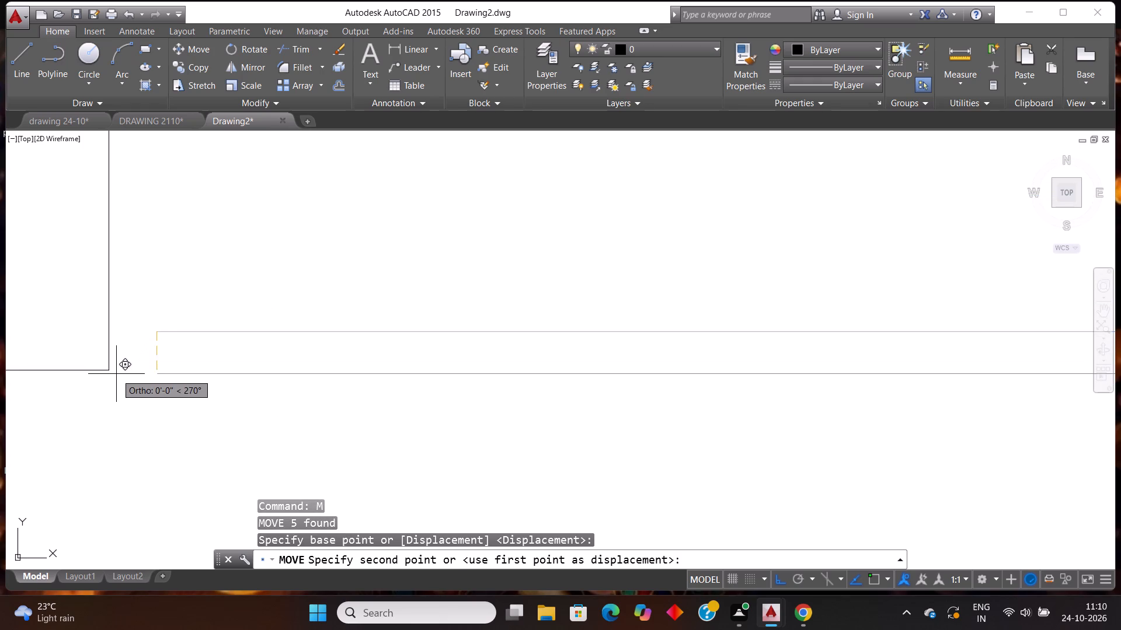
pyautogui.scroll(1, 114, 379)
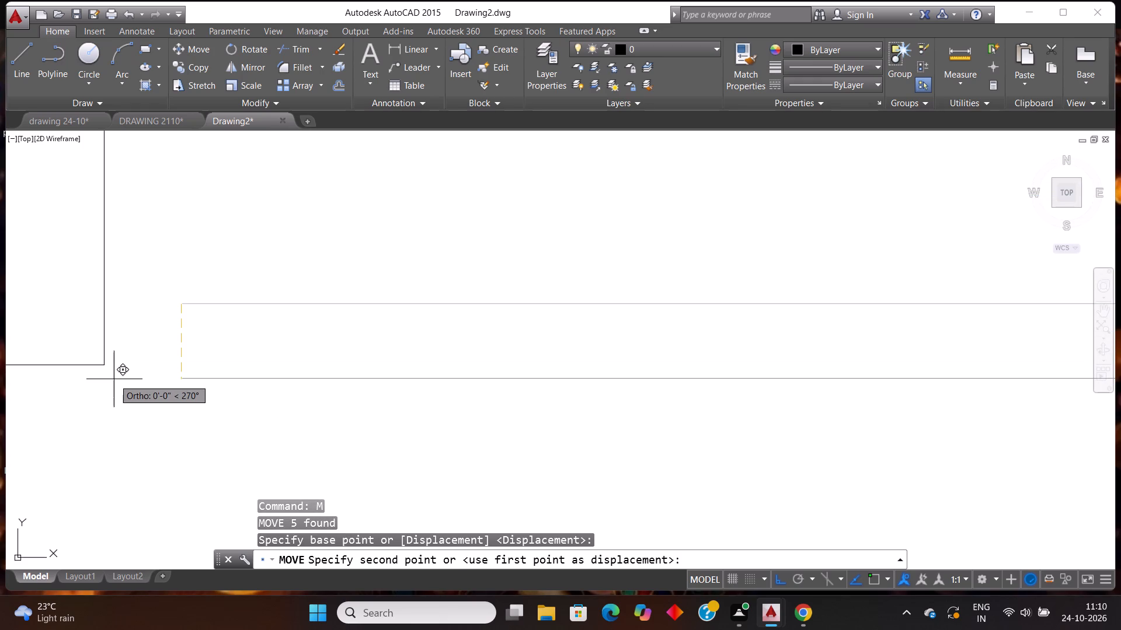
pyautogui.press('F8')
pyautogui.scroll(1, 113, 387)
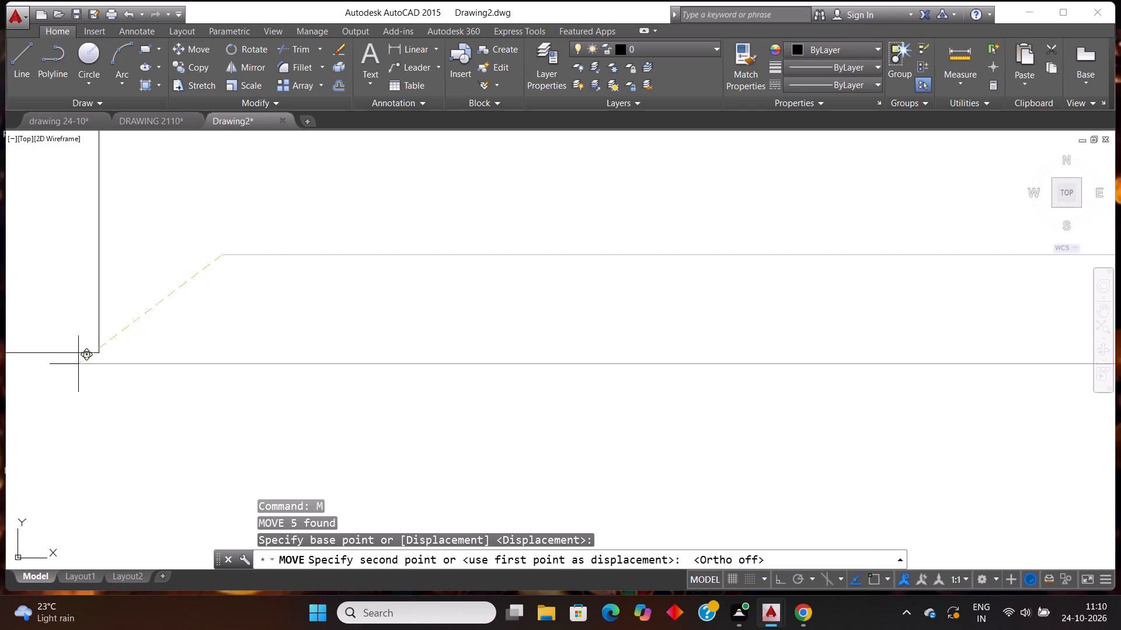
pyautogui.scroll(6, 76, 359)
pyautogui.scroll(3, 127, 343)
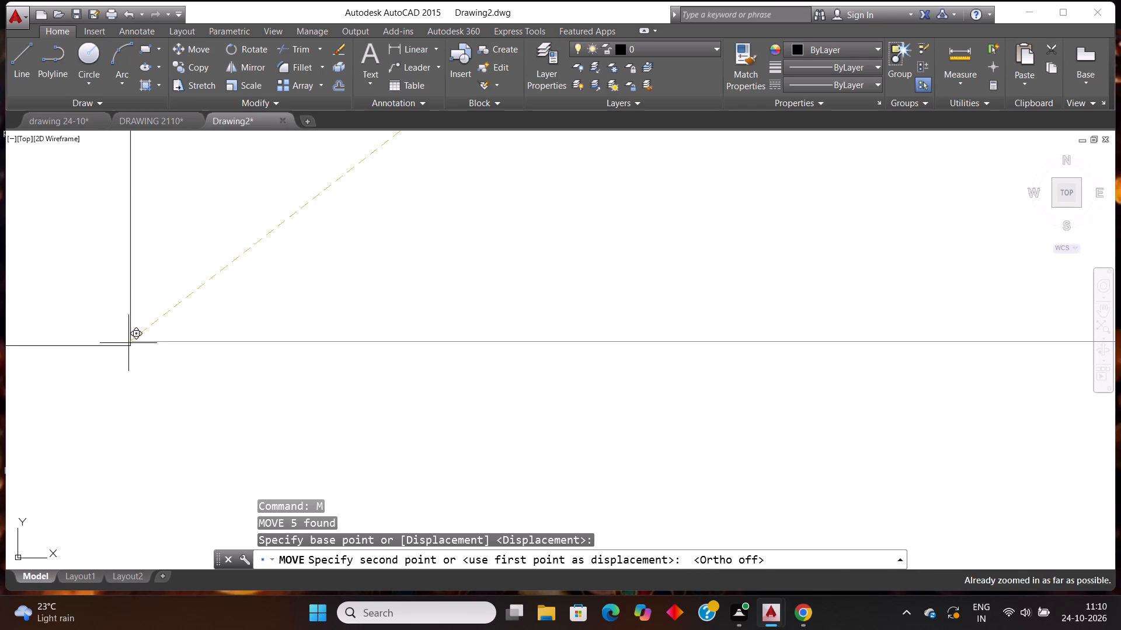
pyautogui.click(130, 345)
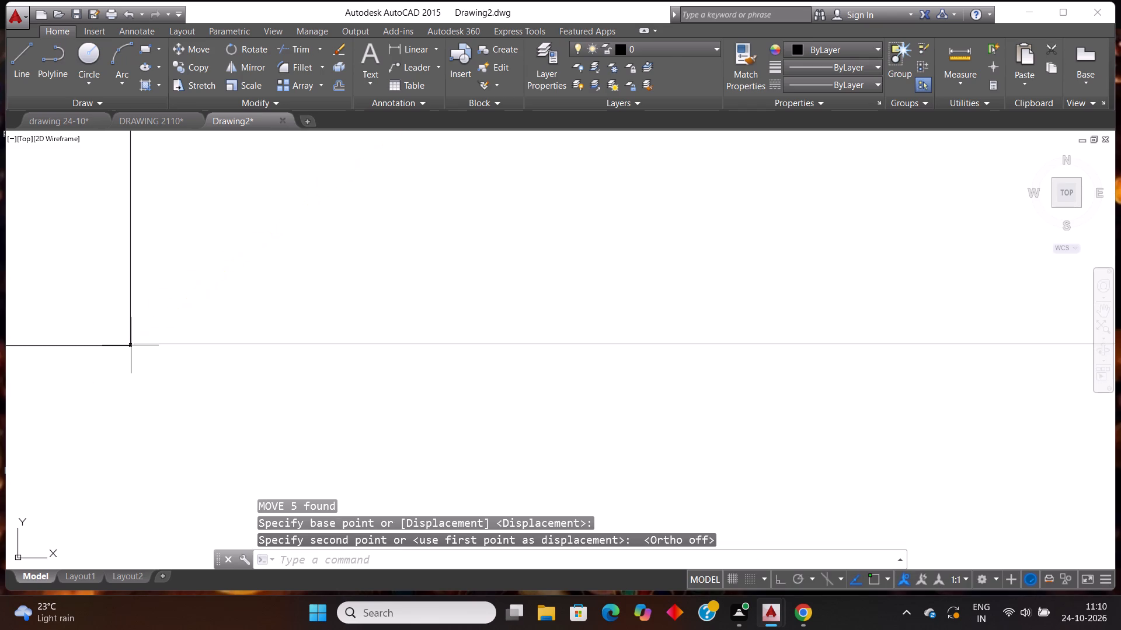
# Paste another horizontal blue window into the right-hand opening of the bottom wall, at its left jamb's outer corner.
pyautogui.scroll(-14, 204, 370)
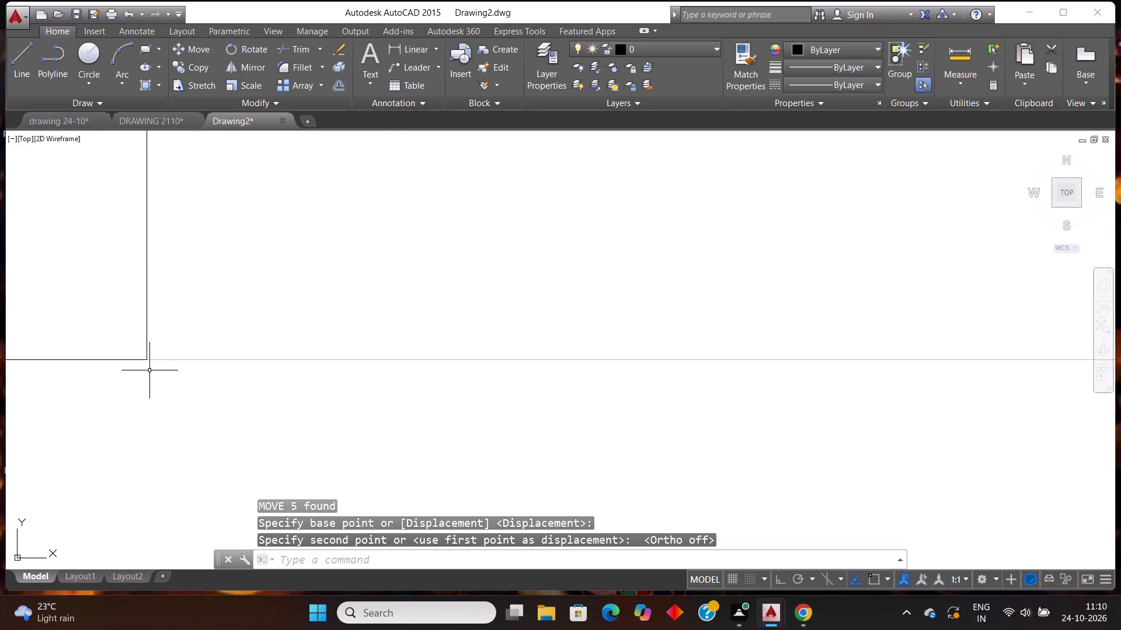
pyautogui.scroll(-1, 149, 370)
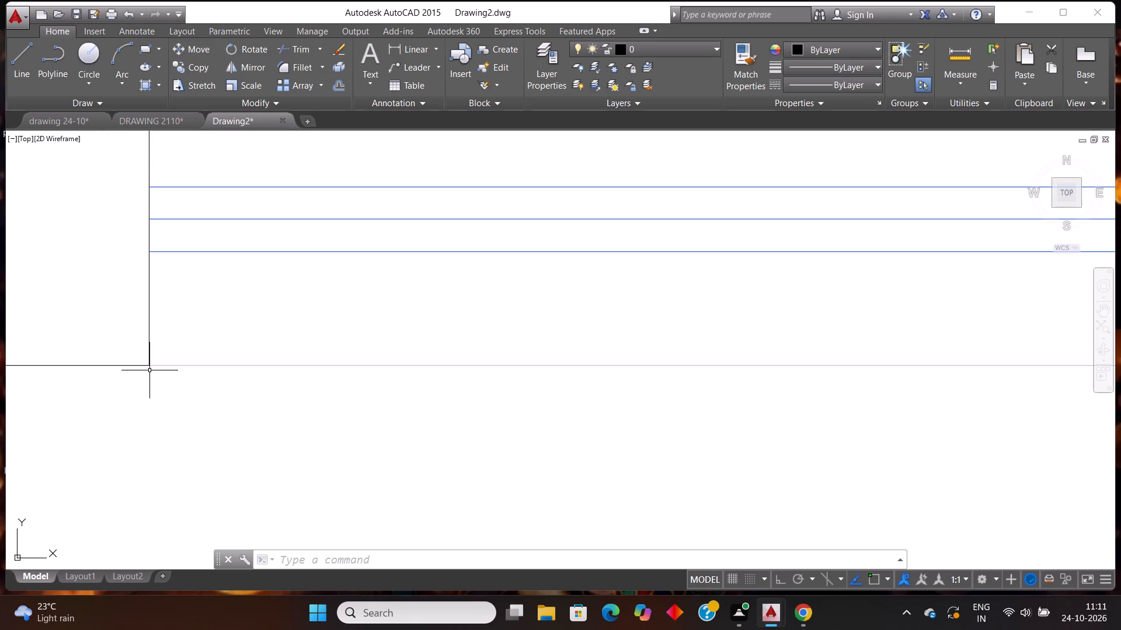
pyautogui.scroll(-7, 194, 379)
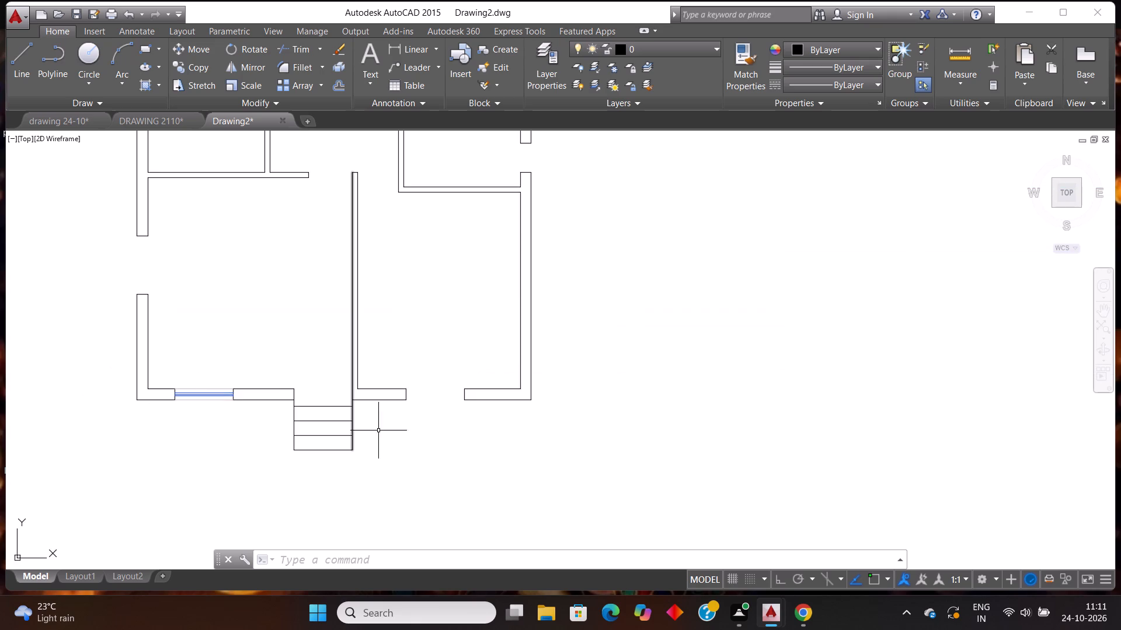
pyautogui.scroll(1, 401, 439)
pyautogui.hotkey('ctrl', 'v')
pyautogui.scroll(1, 421, 408)
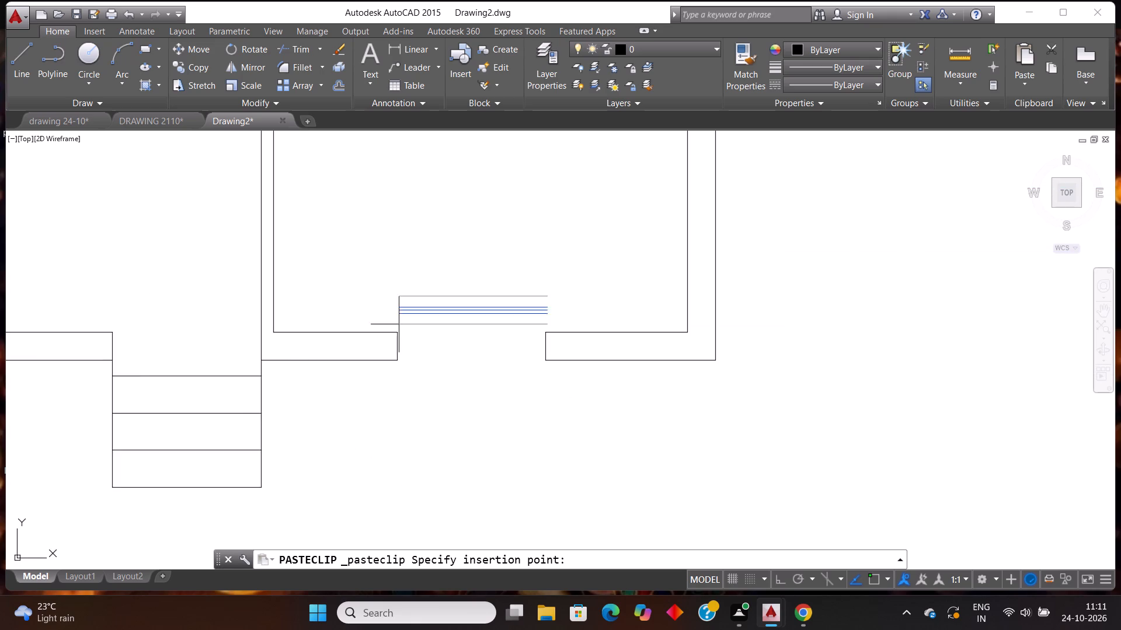
pyautogui.scroll(3, 397, 321)
pyautogui.scroll(3, 368, 483)
pyautogui.scroll(3, 462, 472)
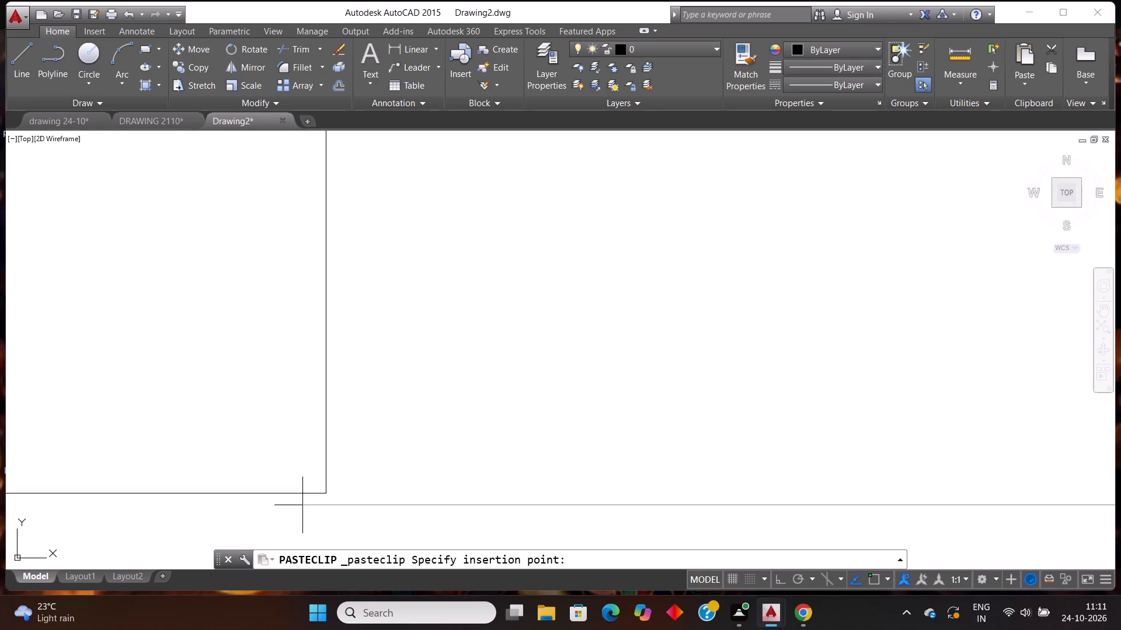
pyautogui.scroll(3, 302, 505)
pyautogui.scroll(4, 347, 465)
pyautogui.scroll(3, 571, 453)
pyautogui.scroll(3, 439, 313)
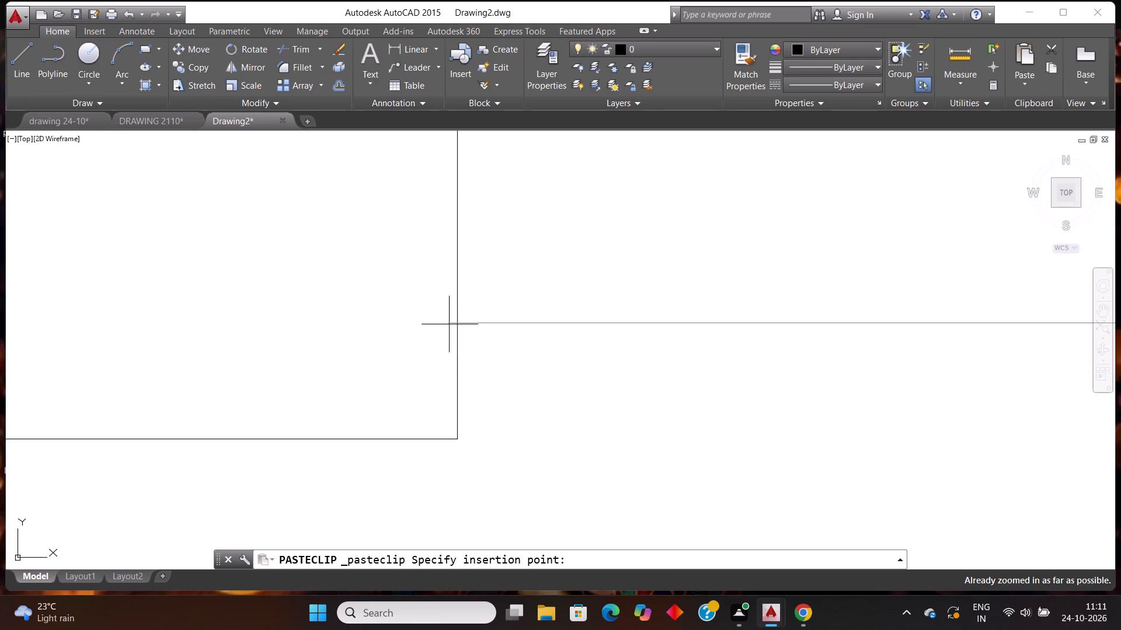
pyautogui.scroll(2, 490, 409)
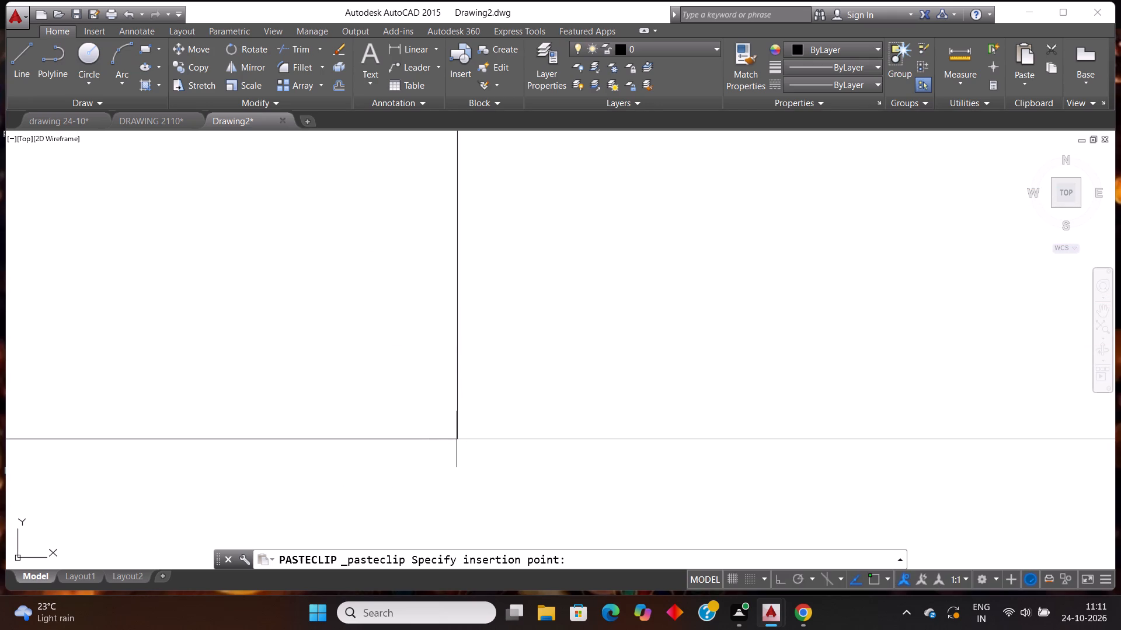
pyautogui.click(457, 440)
# Copy the vertical blue window and paste it into the left wall's lower opening, at its lower jamb's outer corner.
pyautogui.scroll(-10, 381, 426)
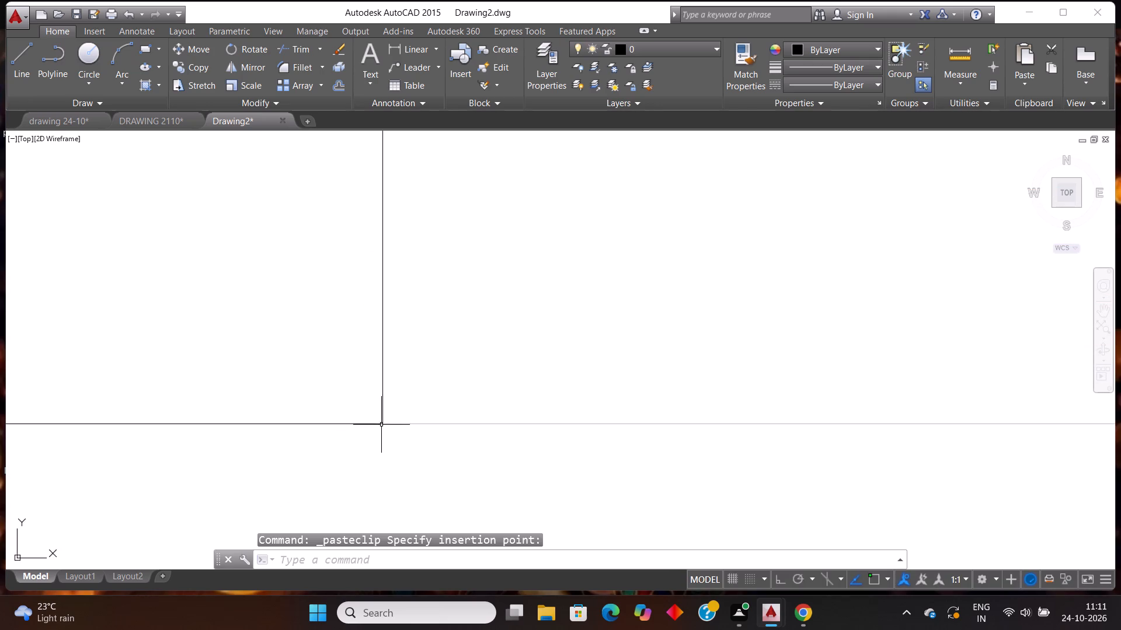
pyautogui.scroll(-14, 381, 425)
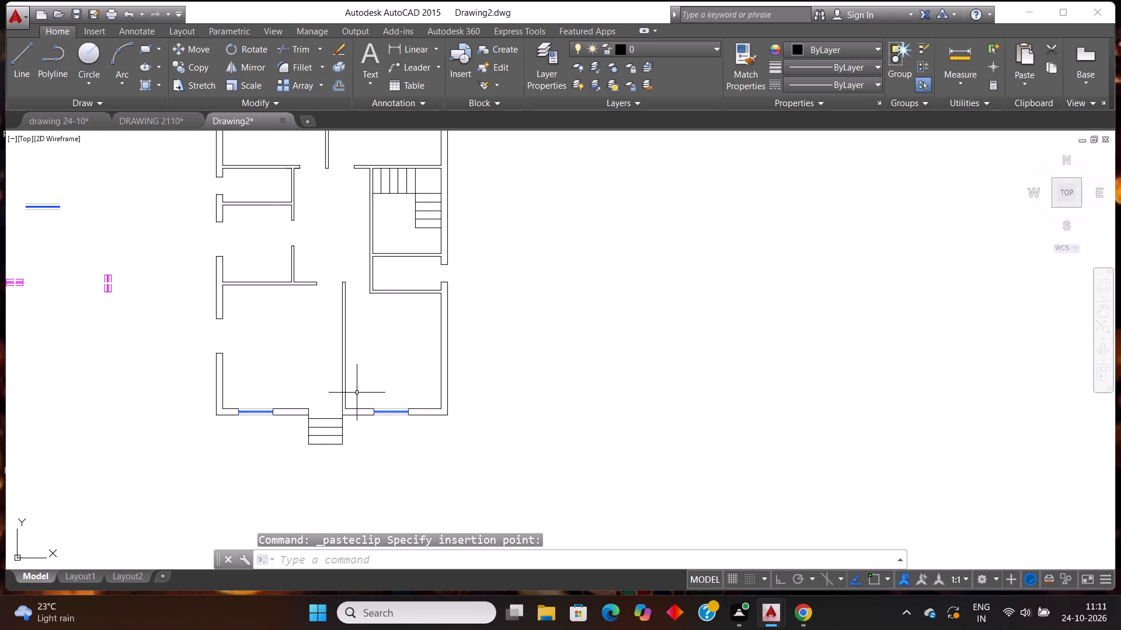
pyautogui.scroll(-1, 357, 393)
pyautogui.moveTo(133, 229); pyautogui.dragTo(112, 221)
pyautogui.click(80, 212)
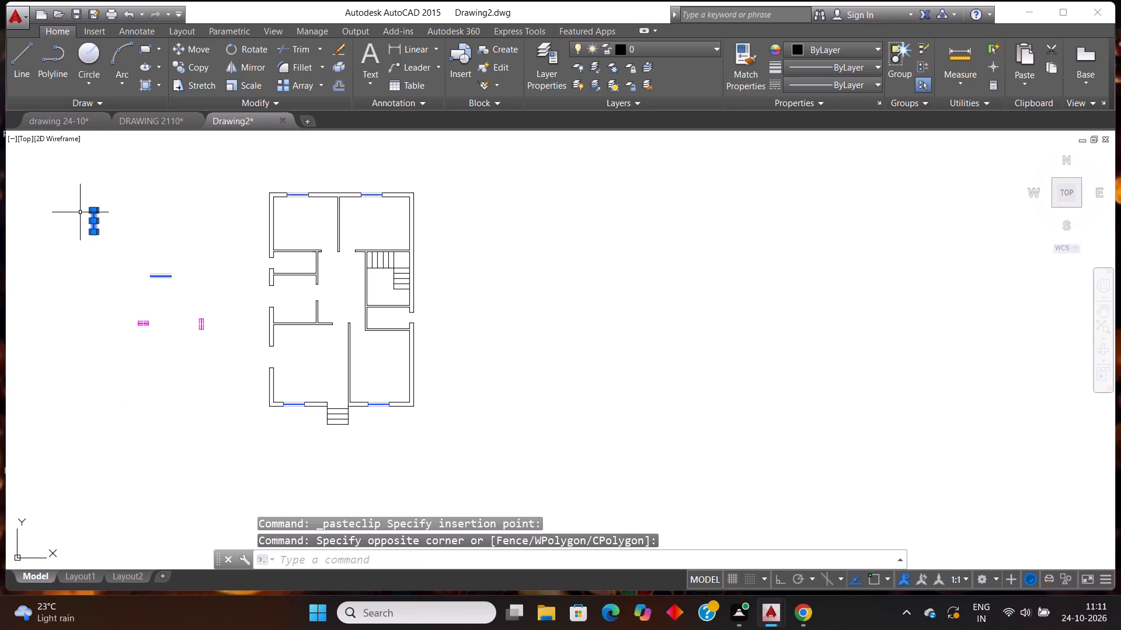
pyautogui.hotkey('ctrl', 'c')
pyautogui.hotkey('ctrl', 'v')
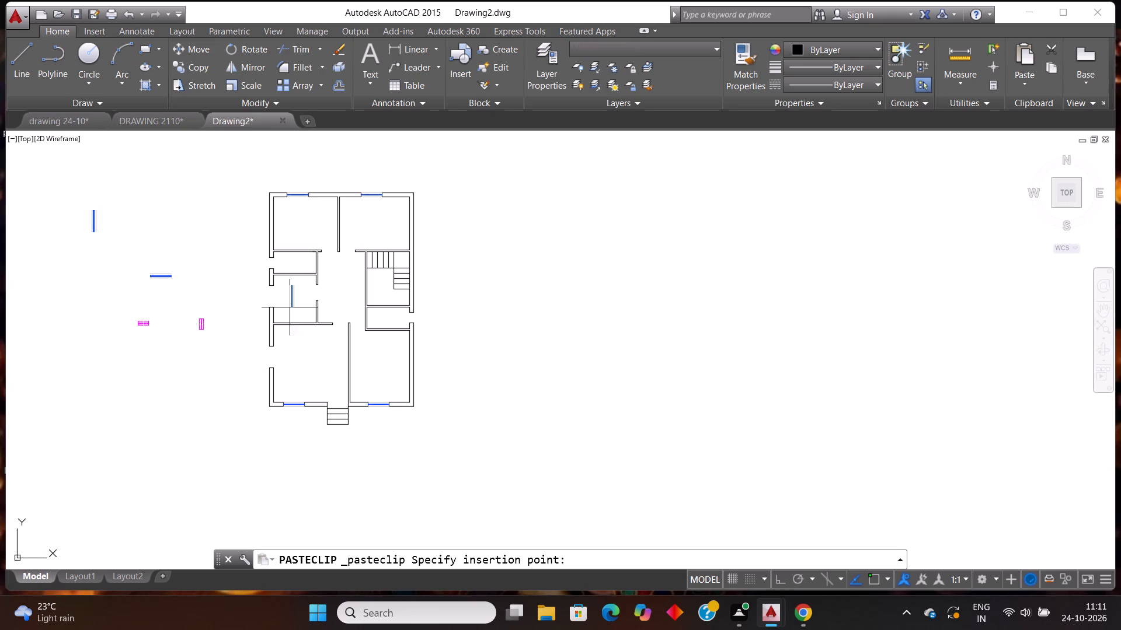
pyautogui.scroll(2, 244, 356)
pyautogui.scroll(3, 296, 402)
pyautogui.scroll(1, 332, 327)
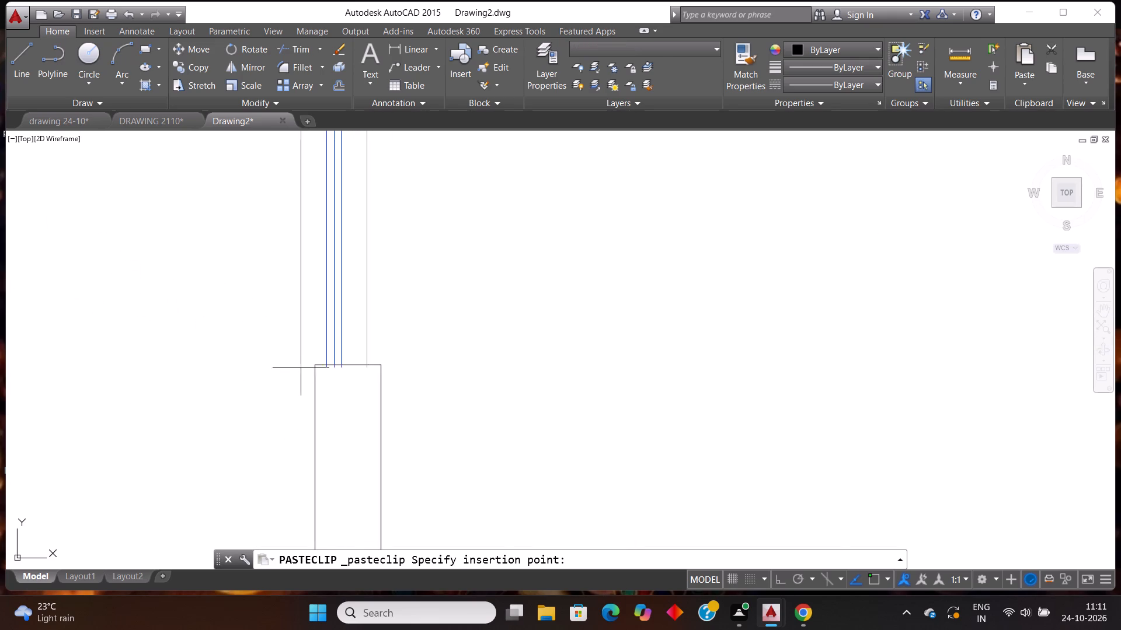
pyautogui.scroll(3, 299, 370)
pyautogui.scroll(3, 381, 337)
pyautogui.scroll(3, 234, 407)
pyautogui.scroll(2, 232, 457)
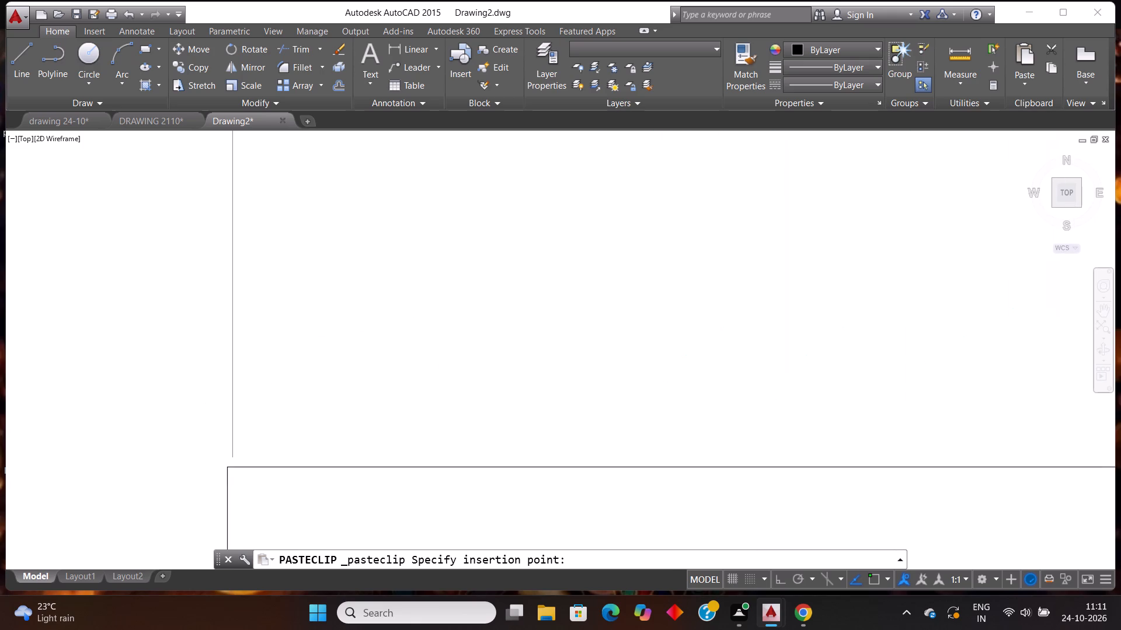
pyautogui.scroll(6, 220, 485)
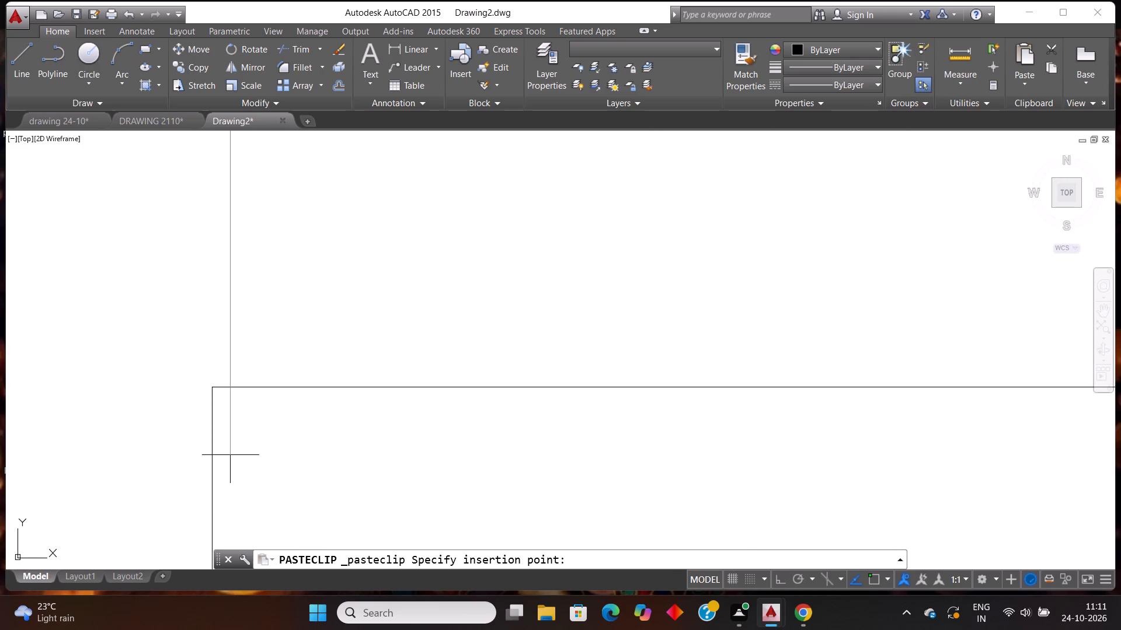
pyautogui.scroll(5, 222, 404)
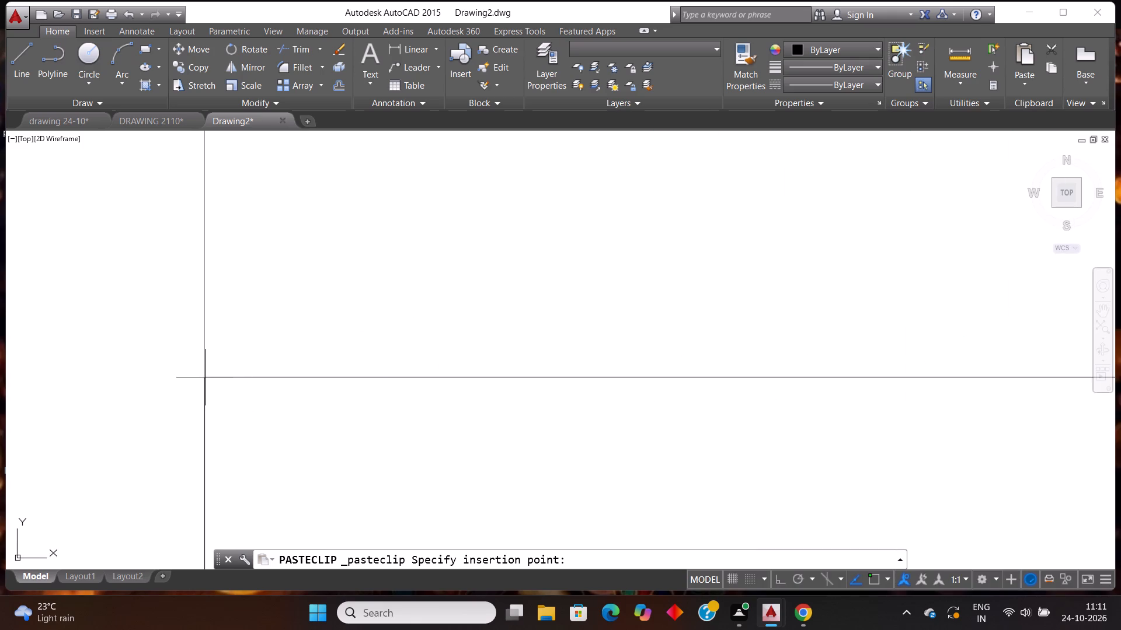
pyautogui.click(204, 377)
# Paste another vertical blue window into the left wall's middle opening, at its lower jamb's outer corner.
pyautogui.scroll(-7, 266, 381)
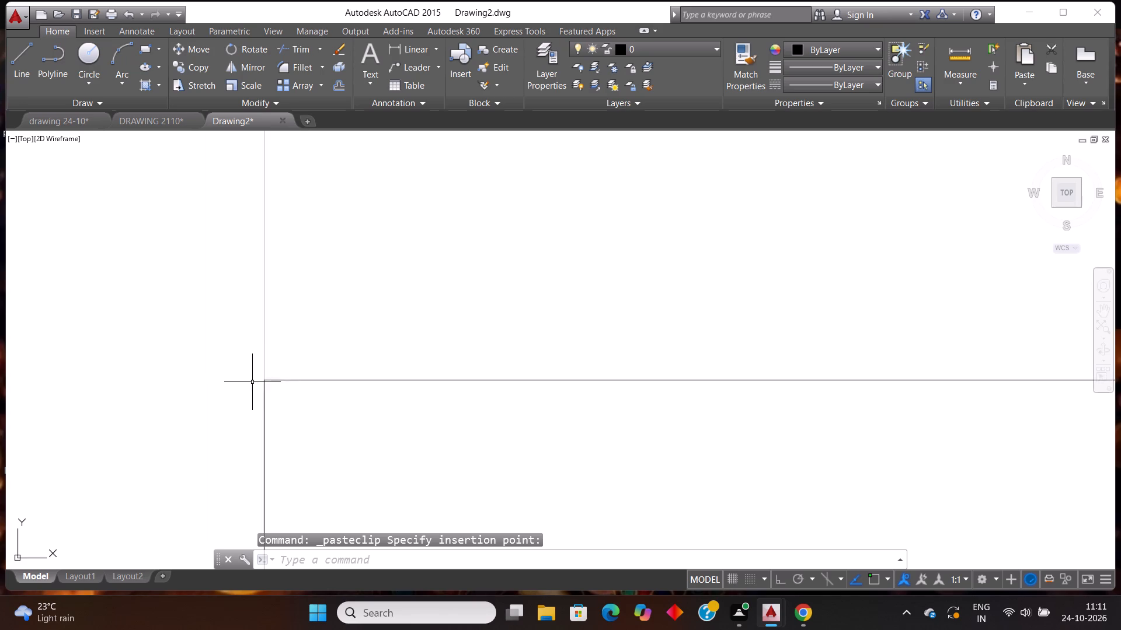
pyautogui.scroll(-17, 248, 380)
pyautogui.scroll(2, 194, 314)
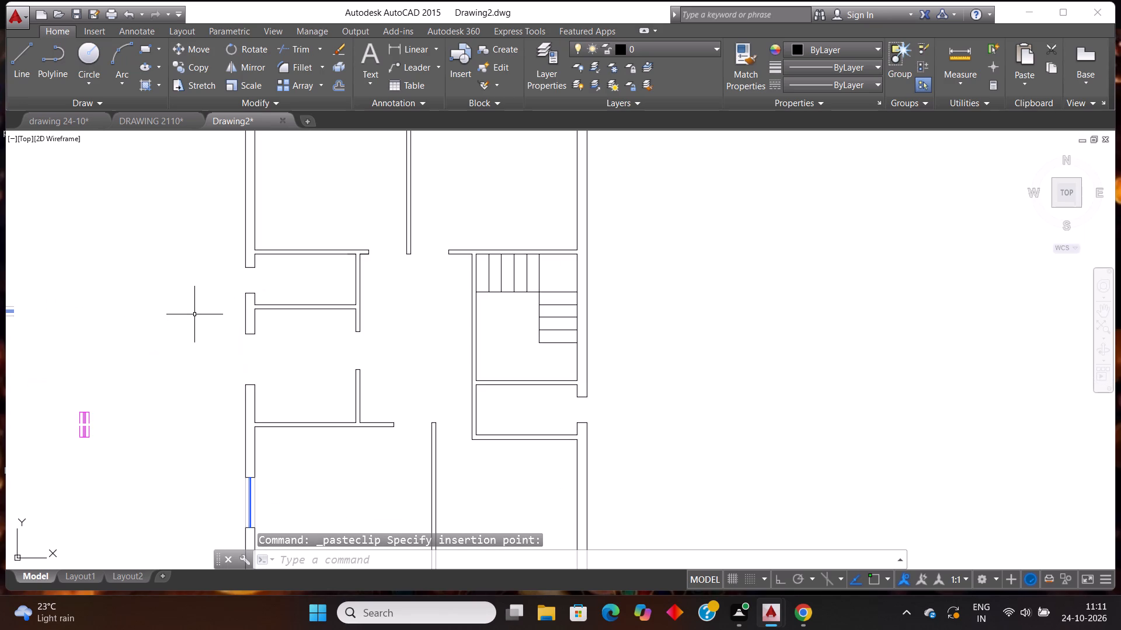
pyautogui.hotkey('ctrl', 'v')
pyautogui.scroll(2, 247, 379)
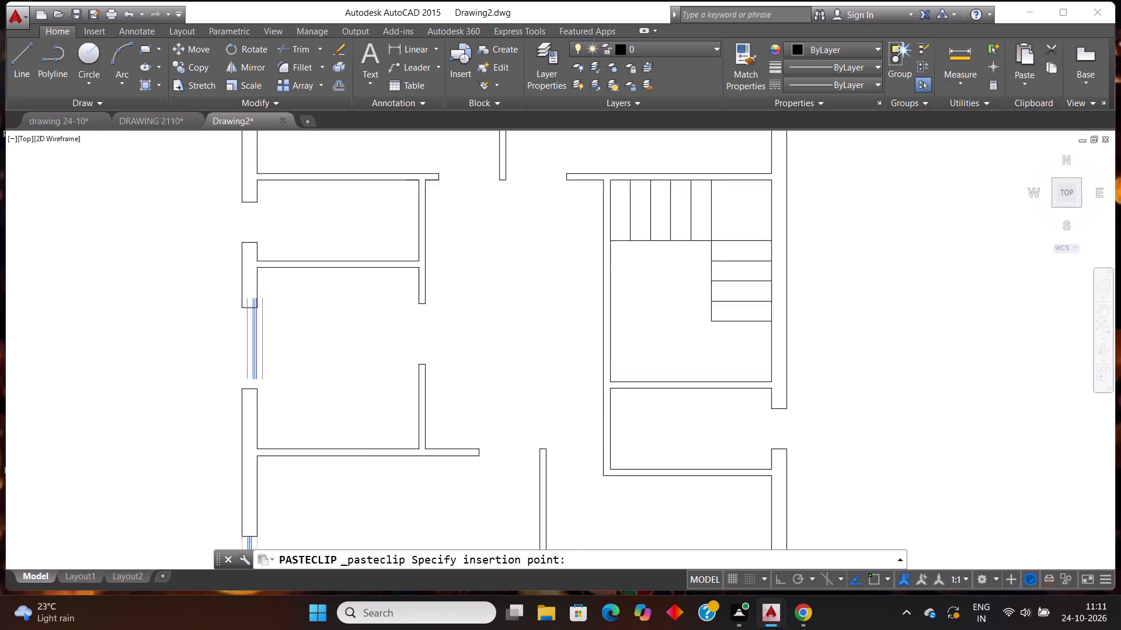
pyautogui.scroll(2, 247, 379)
pyautogui.scroll(3, 187, 437)
pyautogui.scroll(3, 266, 391)
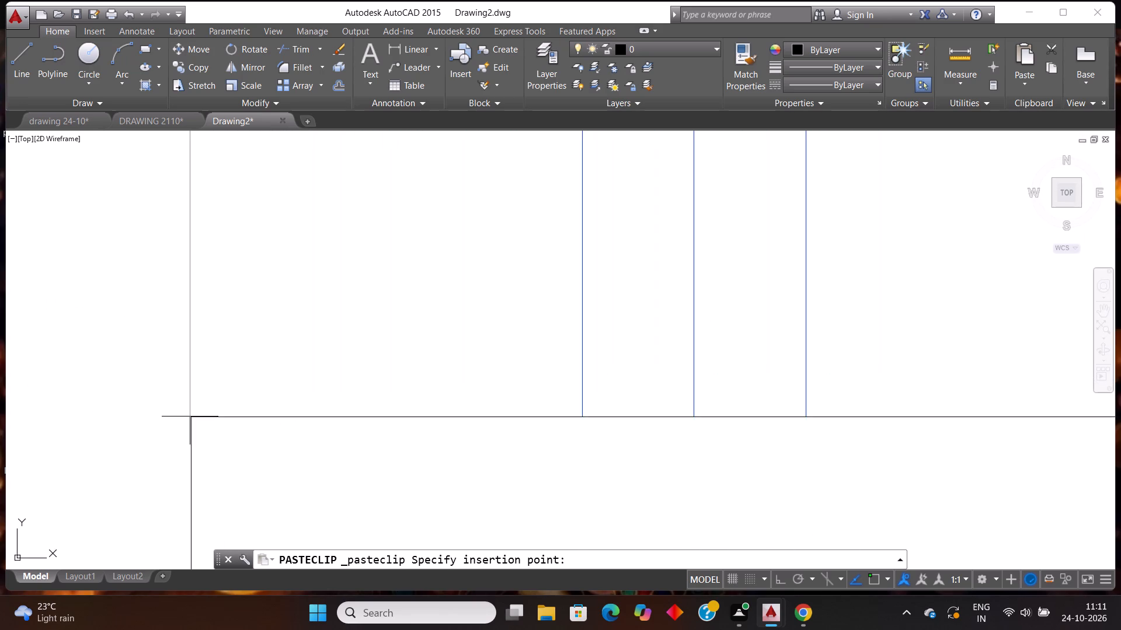
pyautogui.scroll(11, 190, 419)
pyautogui.scroll(3, 118, 457)
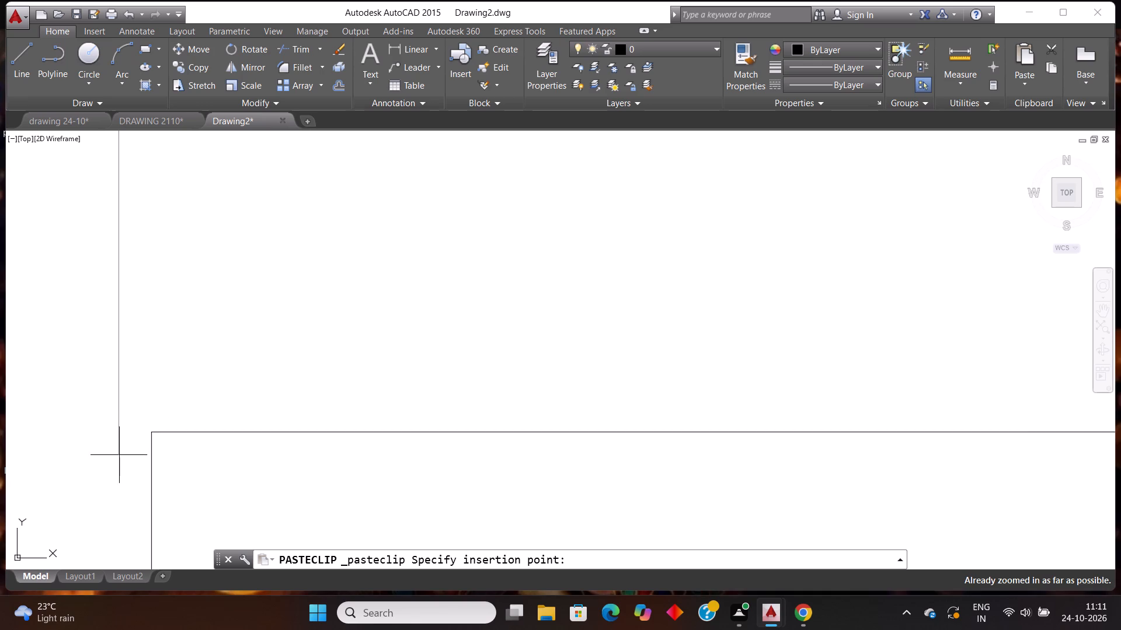
pyautogui.scroll(1, 119, 455)
pyautogui.scroll(6, 169, 430)
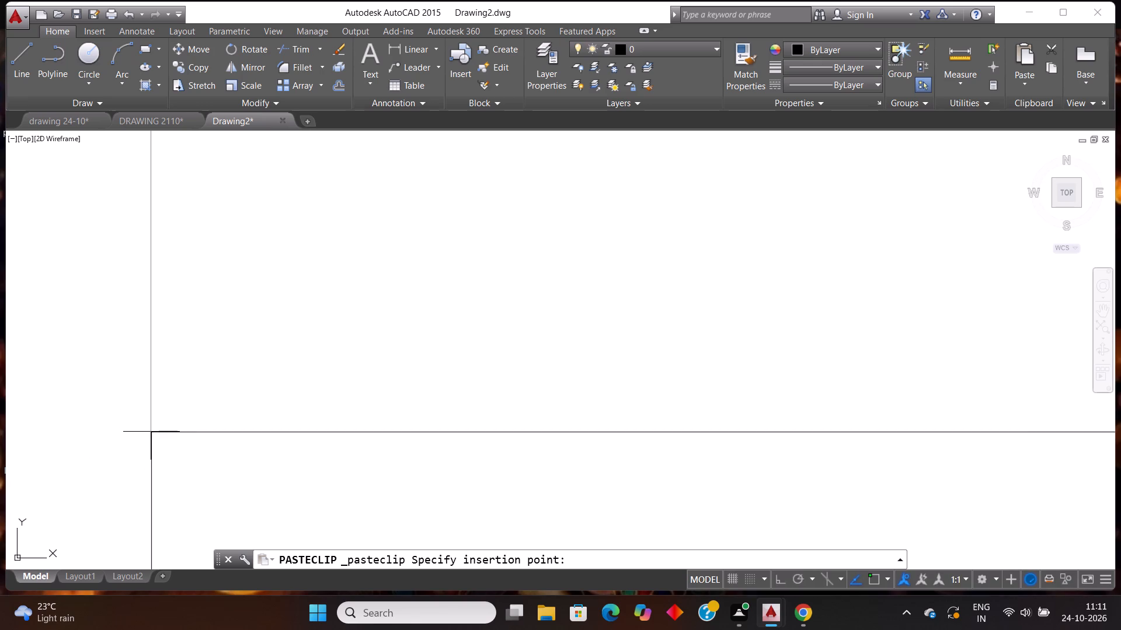
pyautogui.click(151, 432)
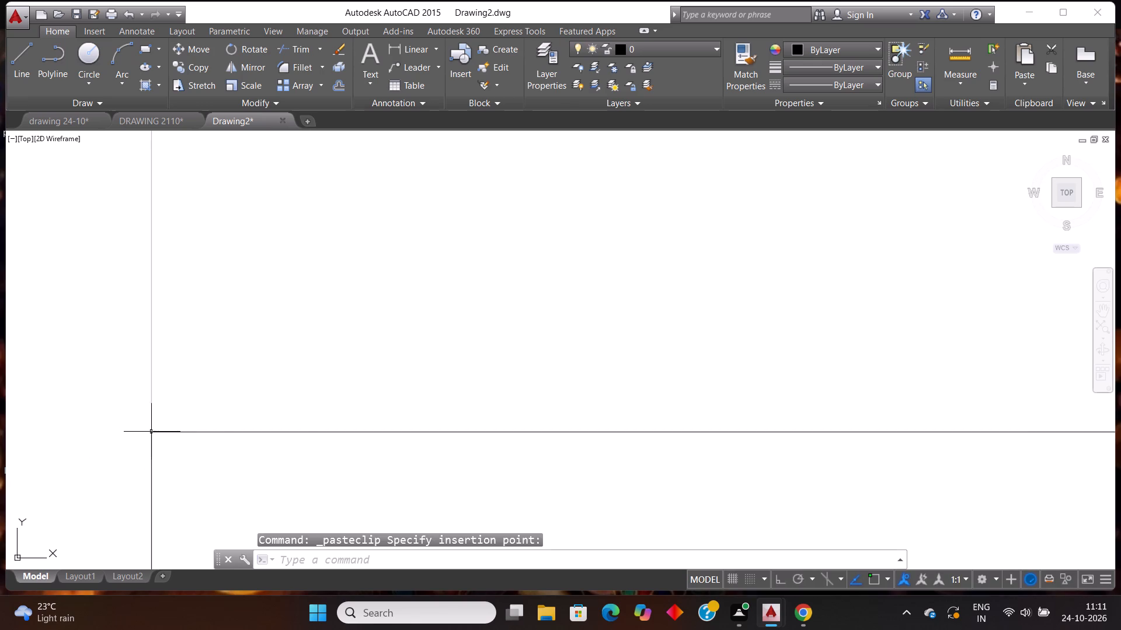
# Copy the vertical magenta ventilator and paste it into the right wall's opening, at its lower jamb's inner corner.
pyautogui.scroll(-3, 304, 433)
pyautogui.scroll(4, 267, 425)
pyautogui.scroll(-20, 267, 425)
pyautogui.scroll(-3, 273, 445)
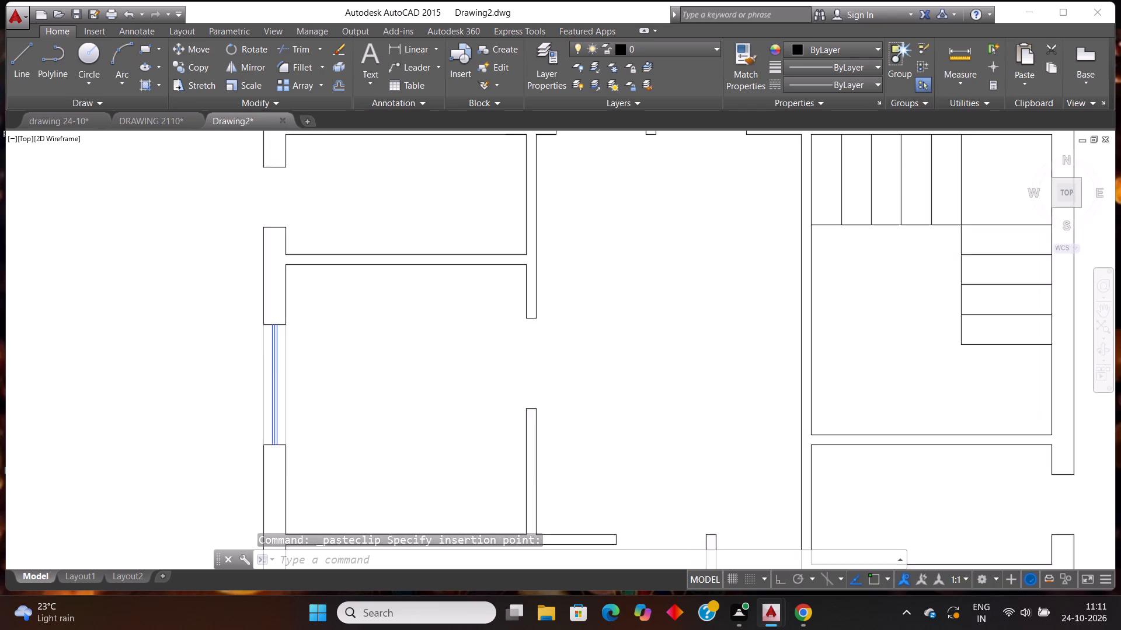
pyautogui.scroll(-2, 281, 445)
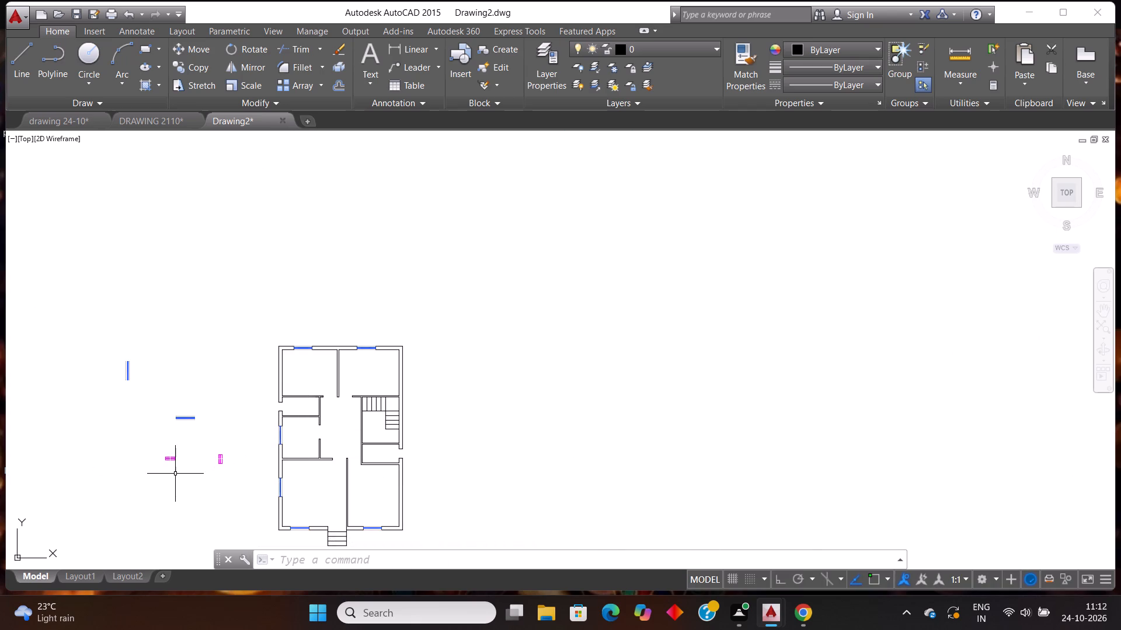
pyautogui.click(205, 502)
pyautogui.click(236, 442)
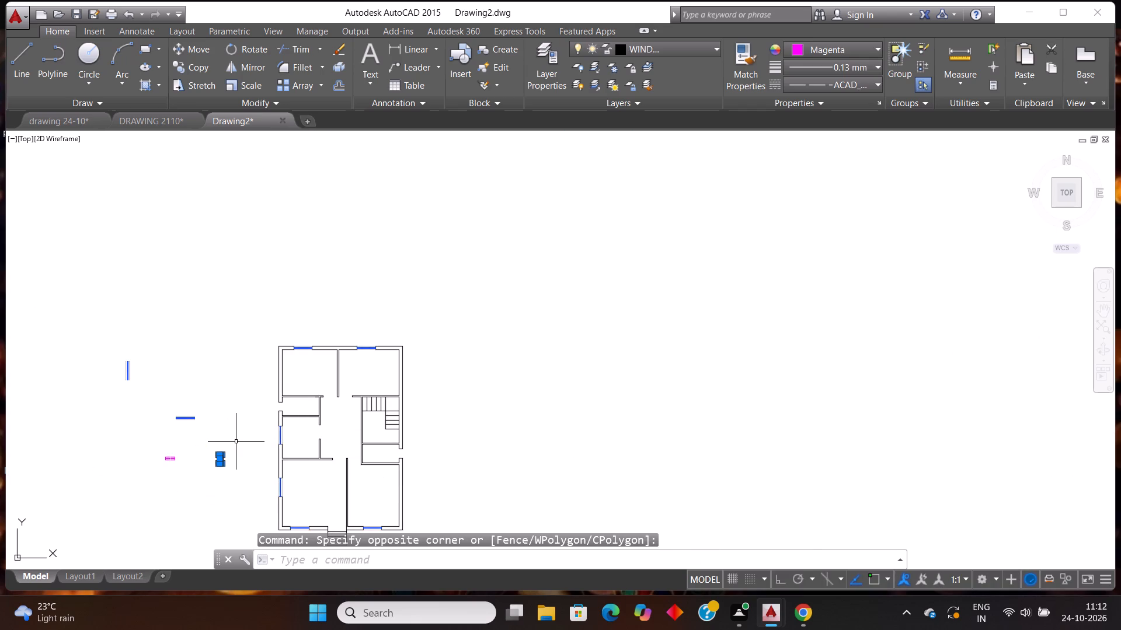
pyautogui.hotkey('ctrl', 'c')
pyautogui.hotkey('ctrl', 'v')
pyautogui.scroll(2, 380, 481)
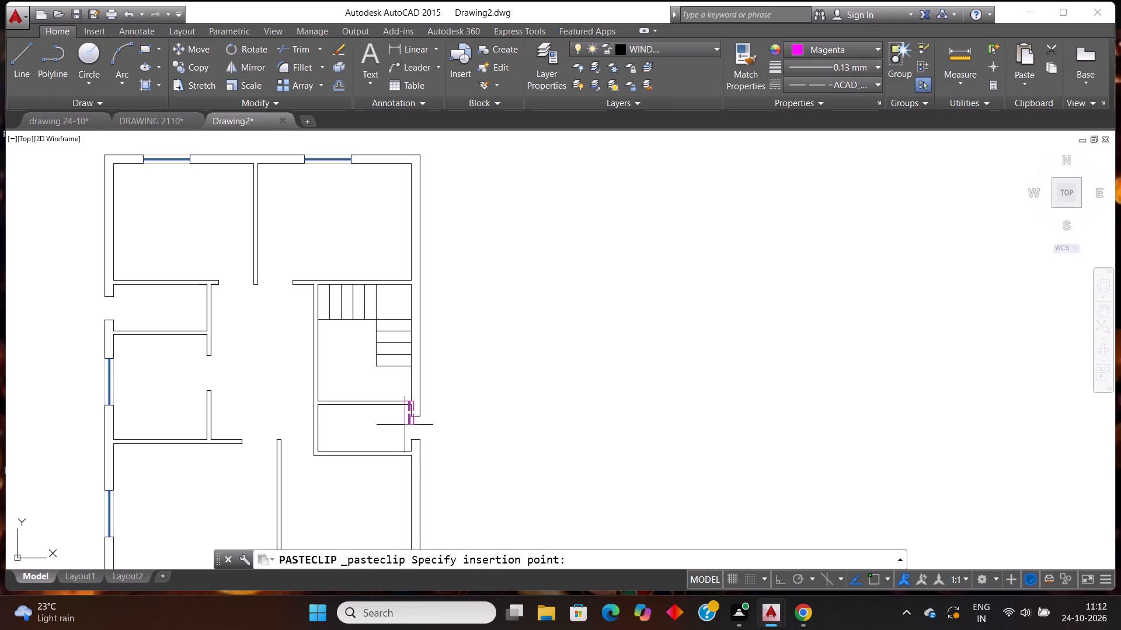
pyautogui.scroll(4, 414, 443)
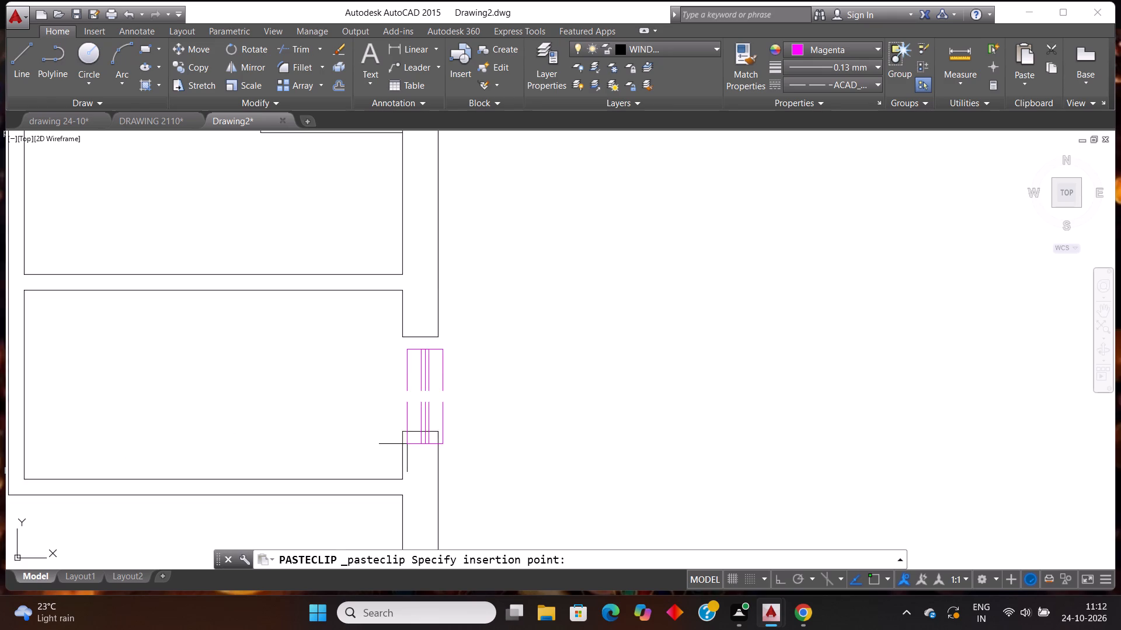
pyautogui.scroll(3, 398, 425)
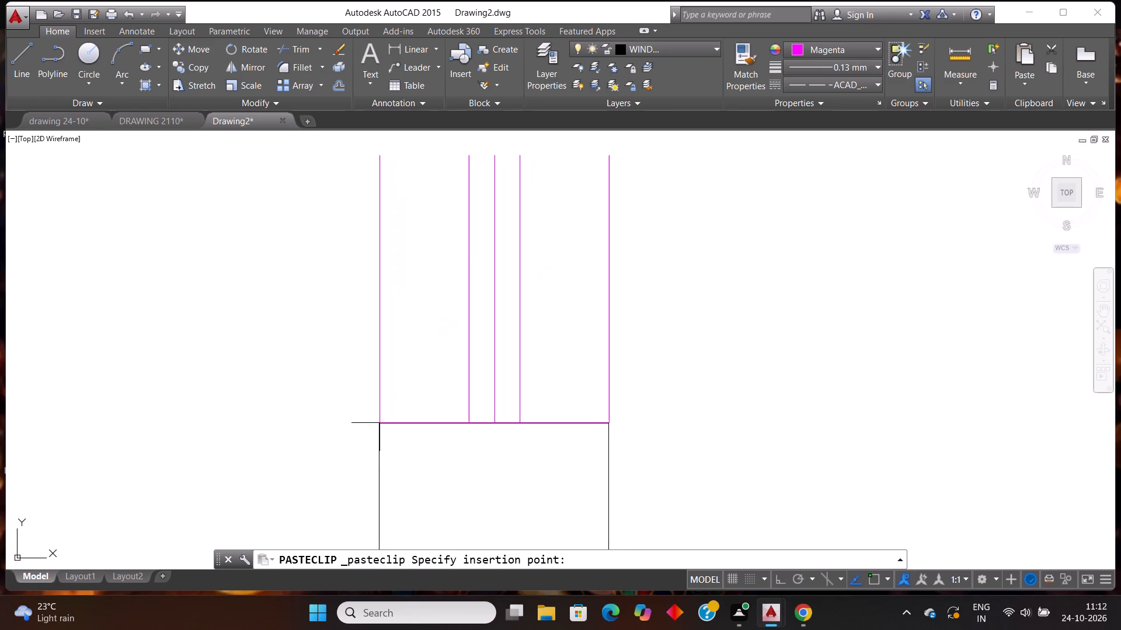
pyautogui.click(380, 423)
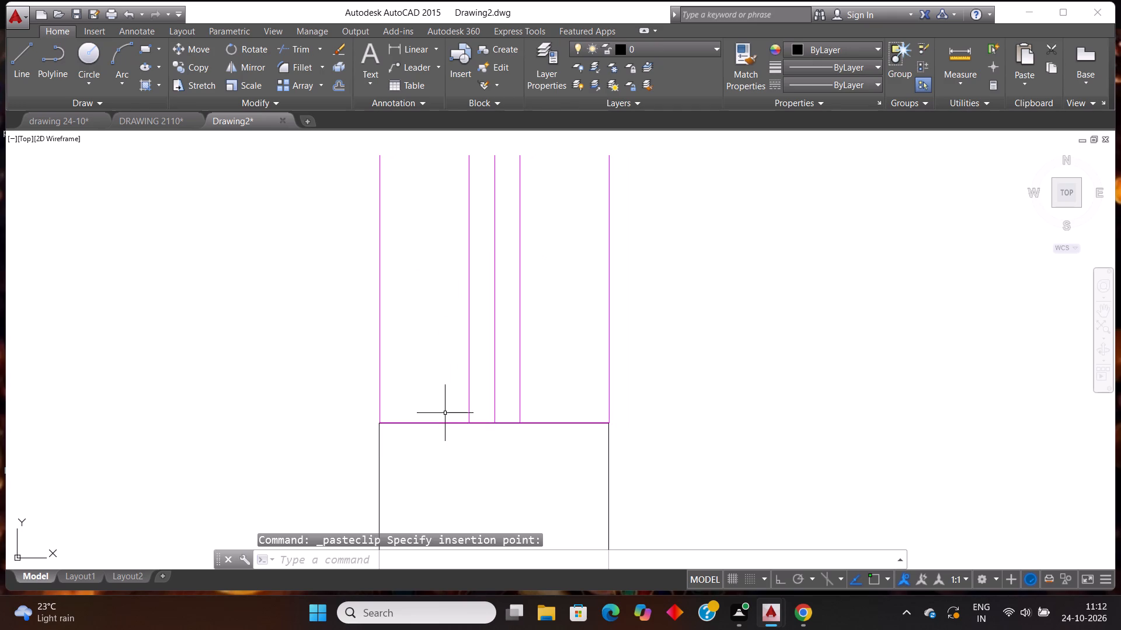
# Move the right wall ventilator's frame and pane lines from the lower-right endpoint exactly onto the lower jamb's outer corner.
pyautogui.scroll(-1, 445, 413)
pyautogui.scroll(2, 511, 403)
pyautogui.scroll(4, 611, 459)
pyautogui.scroll(2, 483, 357)
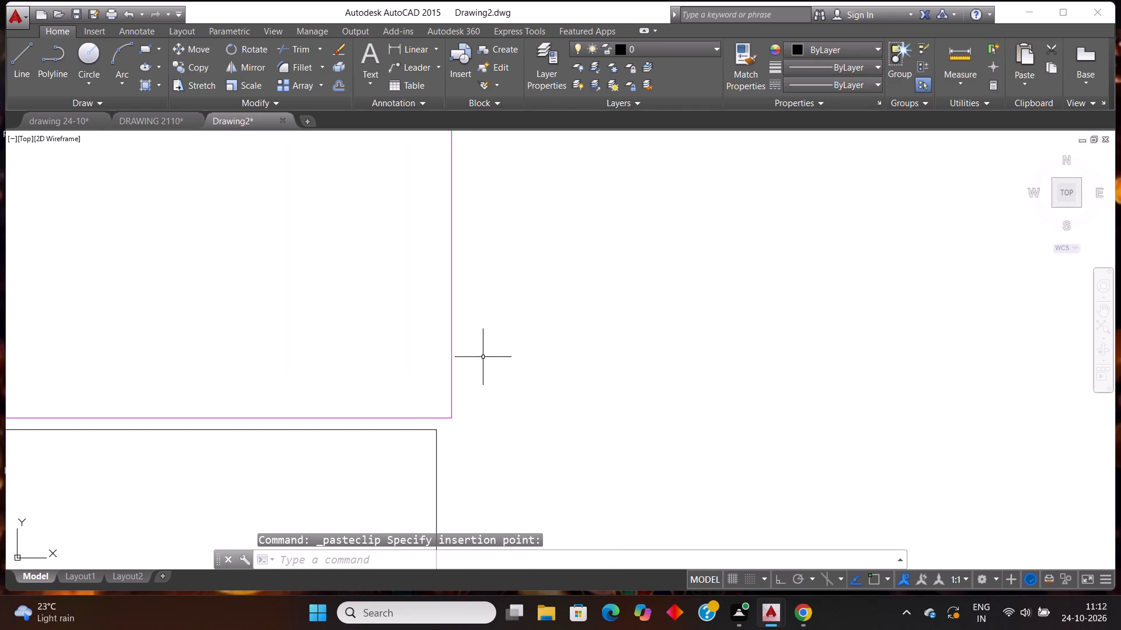
pyautogui.click(496, 352)
pyautogui.click(371, 323)
pyautogui.scroll(-6, 552, 434)
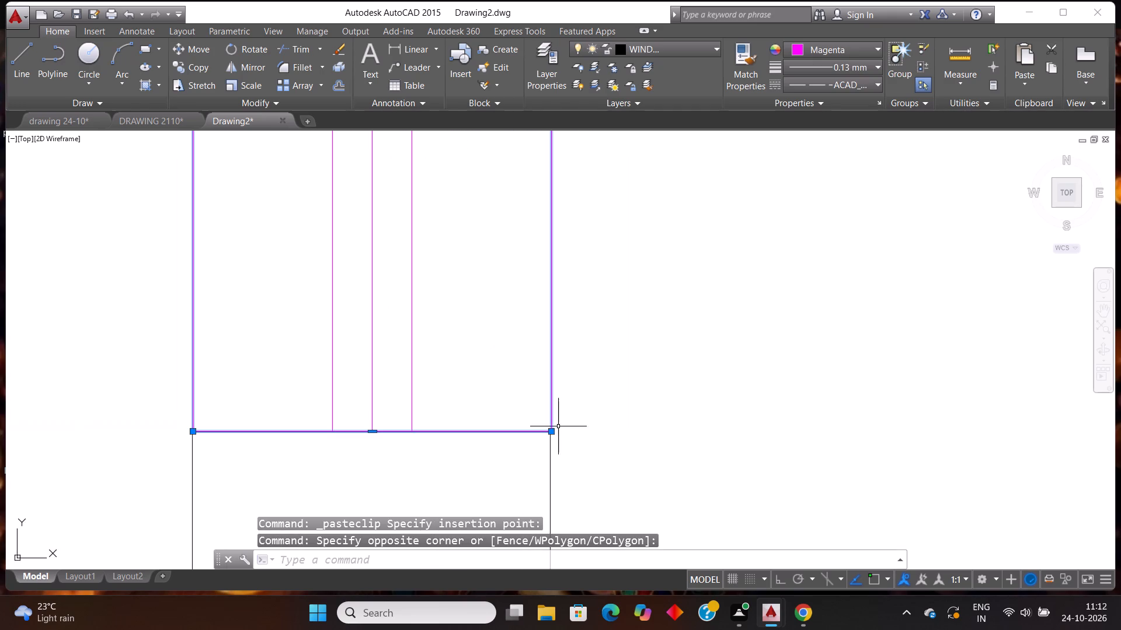
pyautogui.moveTo(394, 334); pyautogui.dragTo(380, 334)
pyautogui.click(229, 303)
pyautogui.moveTo(457, 313); pyautogui.dragTo(451, 312)
pyautogui.click(381, 304)
pyautogui.scroll(-2, 426, 329)
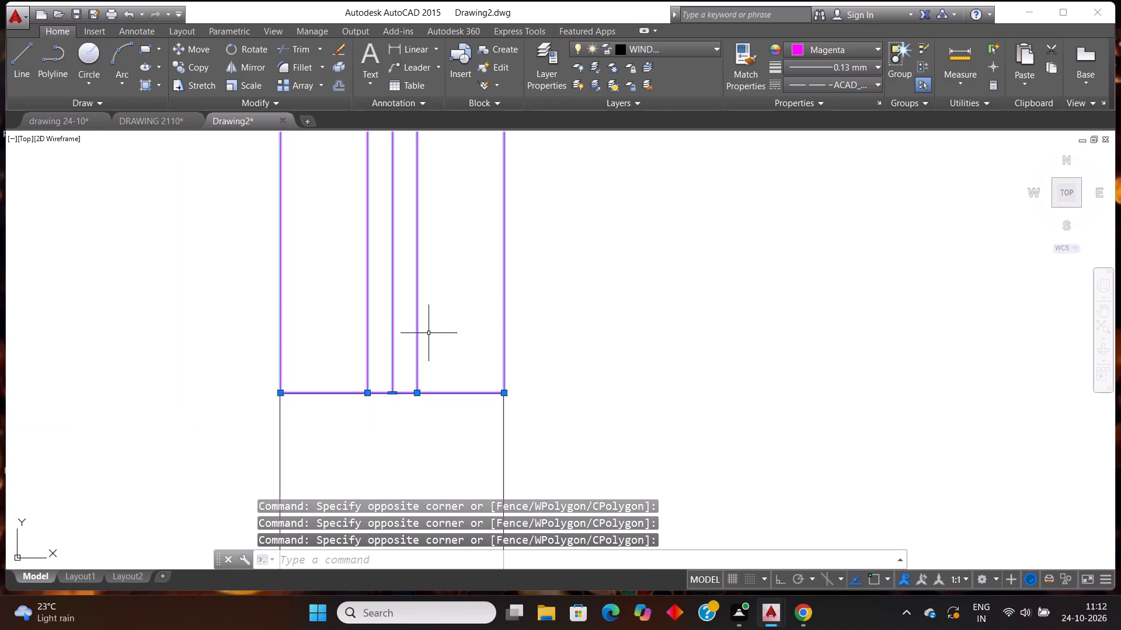
pyautogui.scroll(-1, 429, 334)
pyautogui.scroll(3, 500, 383)
pyautogui.scroll(2, 300, 306)
pyautogui.press('m')
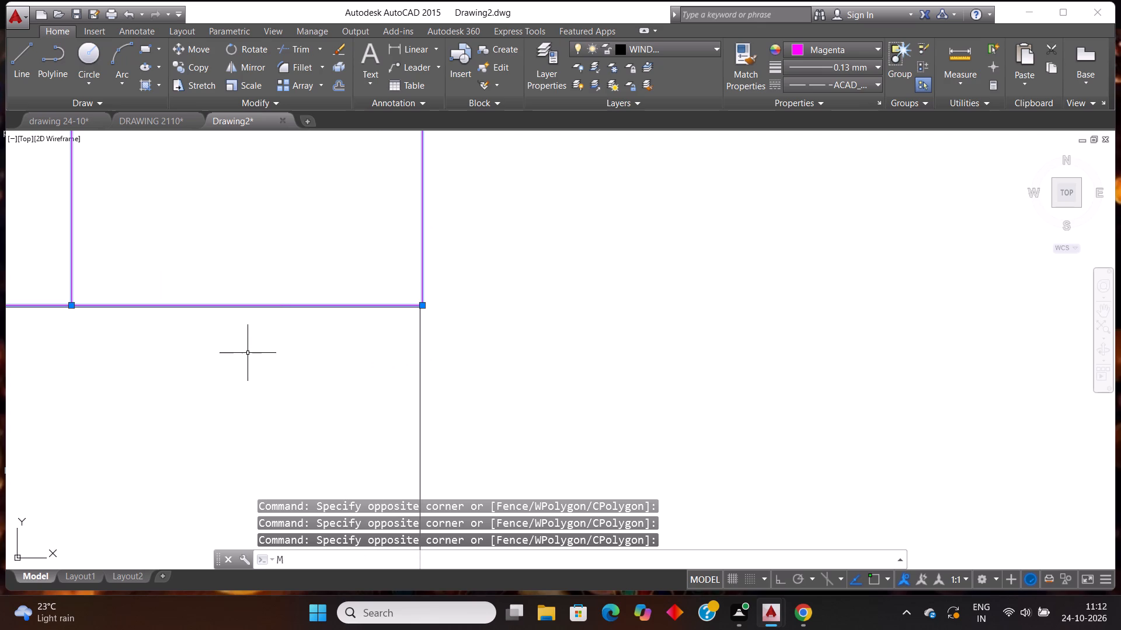
pyautogui.press('Return')
pyautogui.scroll(2, 405, 332)
pyautogui.scroll(5, 436, 276)
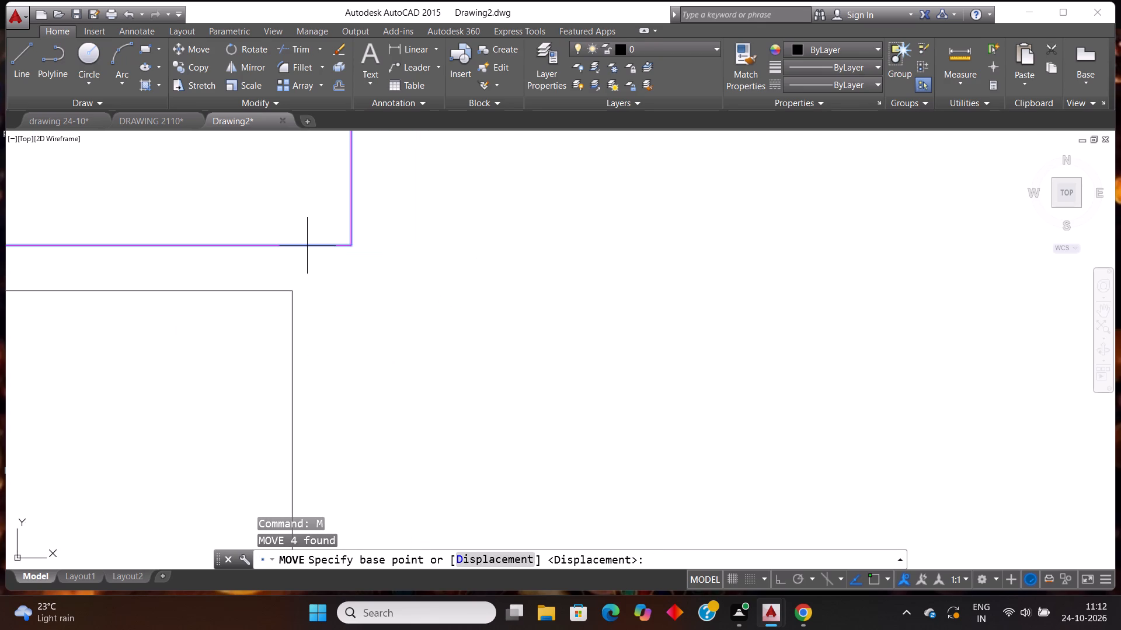
pyautogui.scroll(2, 312, 242)
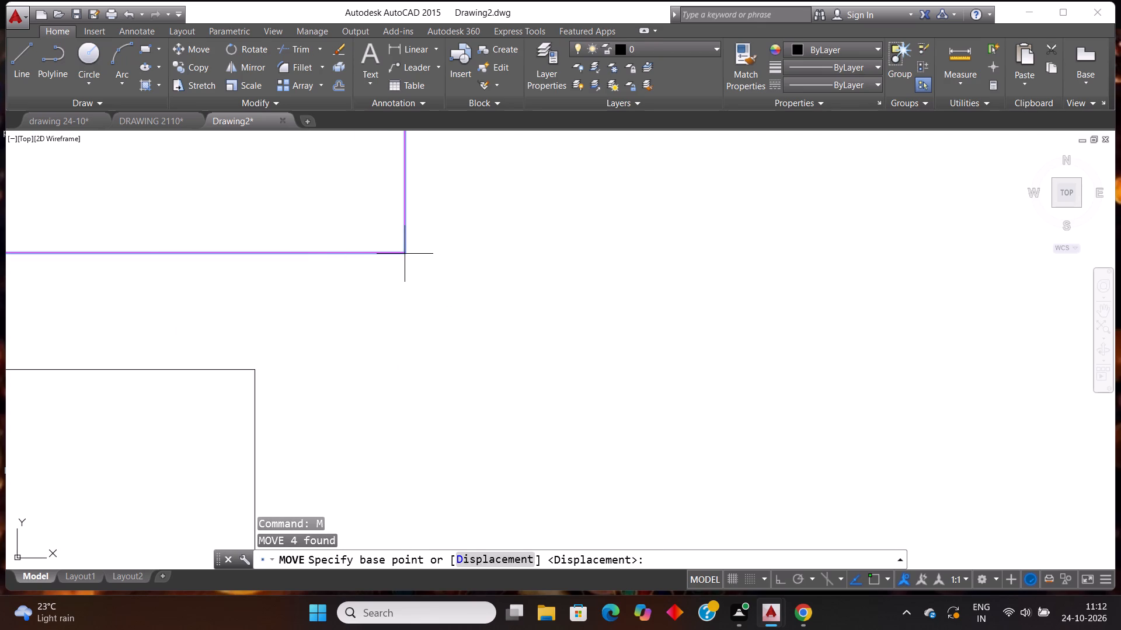
pyautogui.click(405, 254)
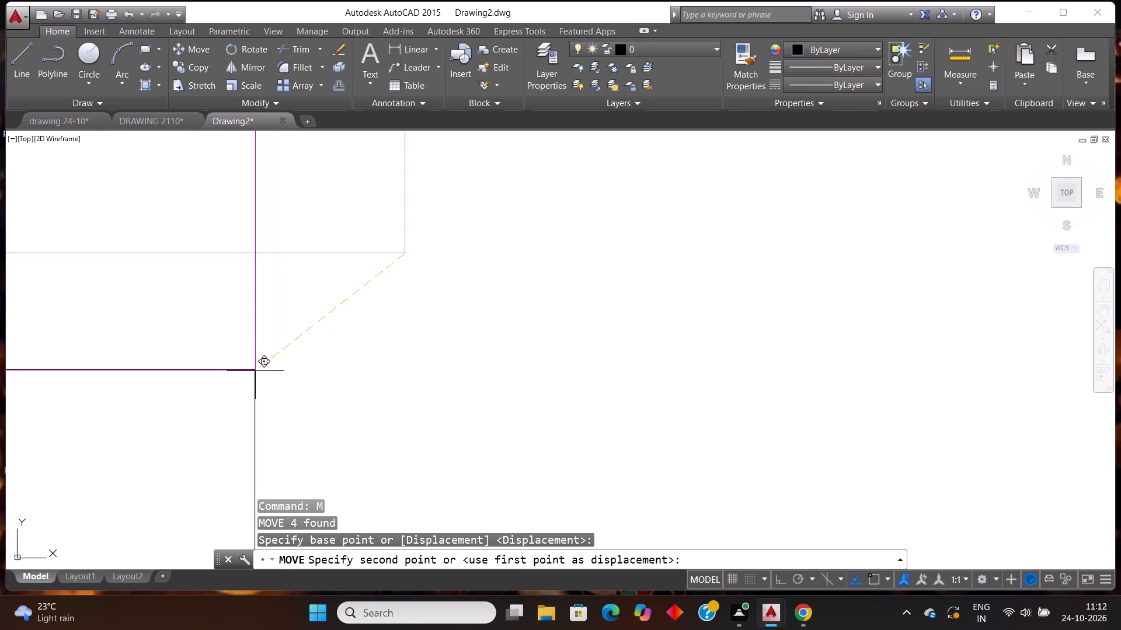
pyautogui.click(255, 370)
# Paste another vertical magenta ventilator into the left wall's upper opening, at its lower jamb's outer corner.
pyautogui.scroll(-20, 419, 365)
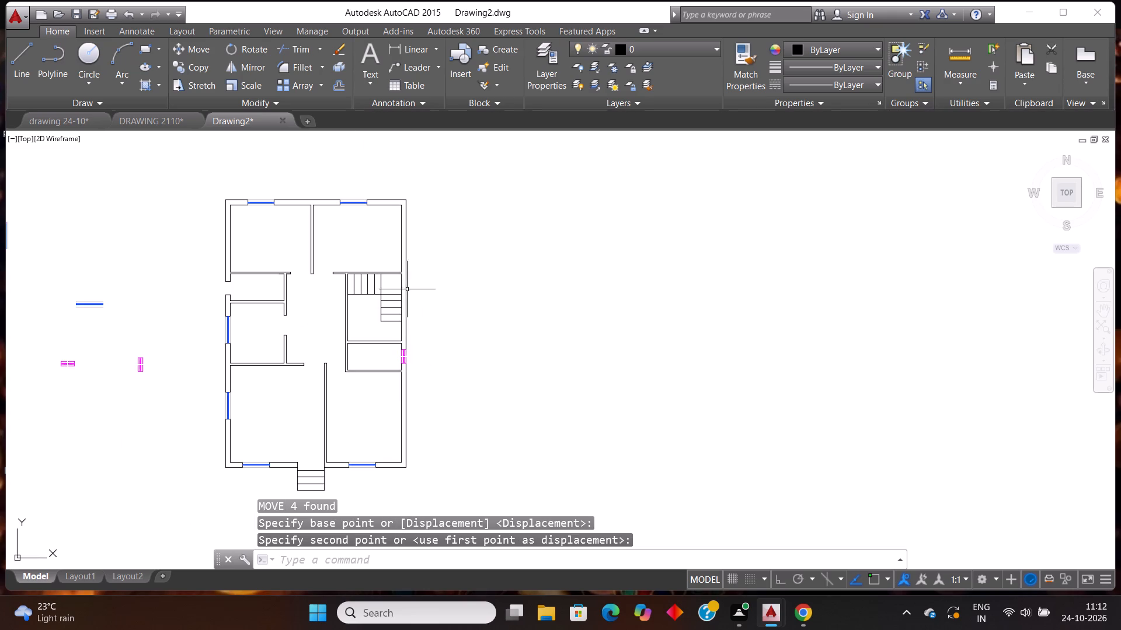
pyautogui.hotkey('ctrl', 'v')
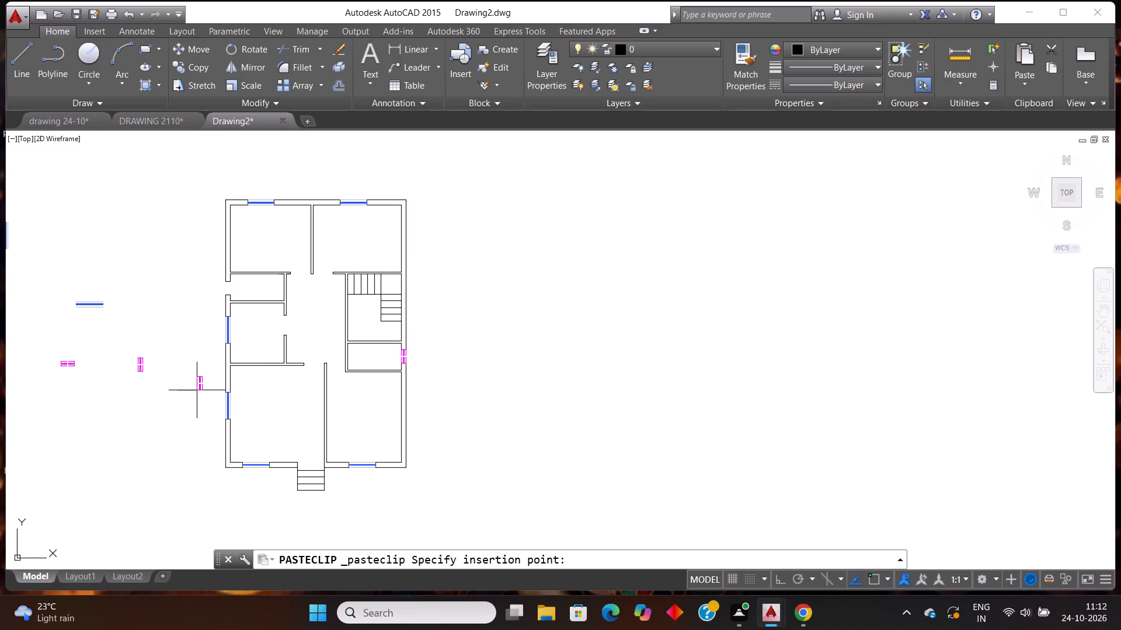
pyautogui.scroll(1, 268, 243)
pyautogui.scroll(2, 177, 290)
pyautogui.scroll(3, 222, 354)
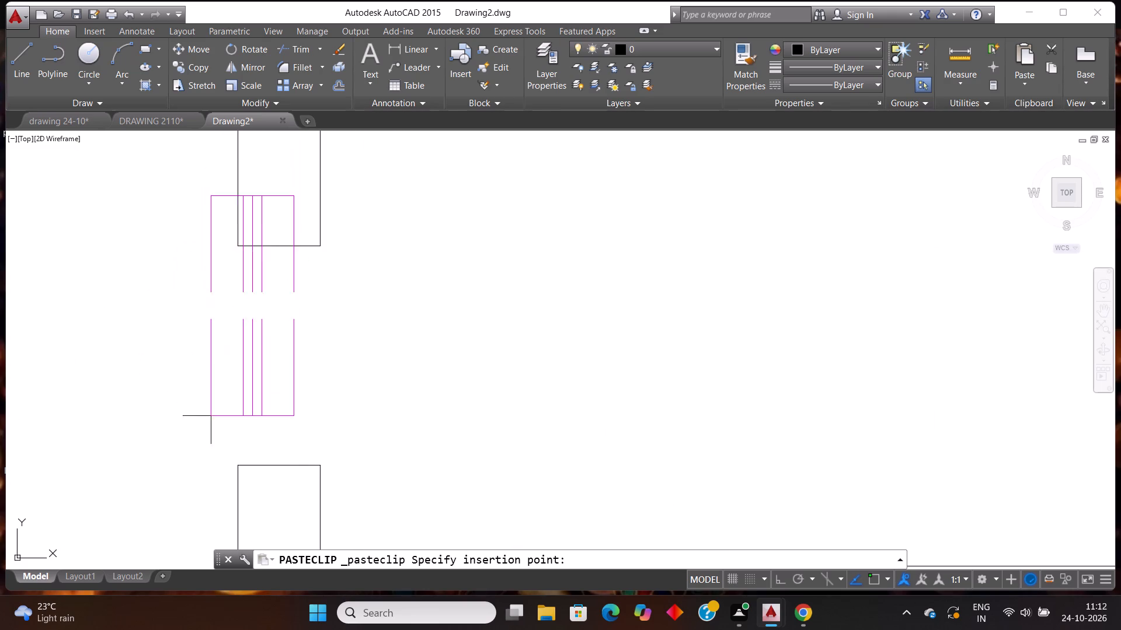
pyautogui.scroll(6, 231, 467)
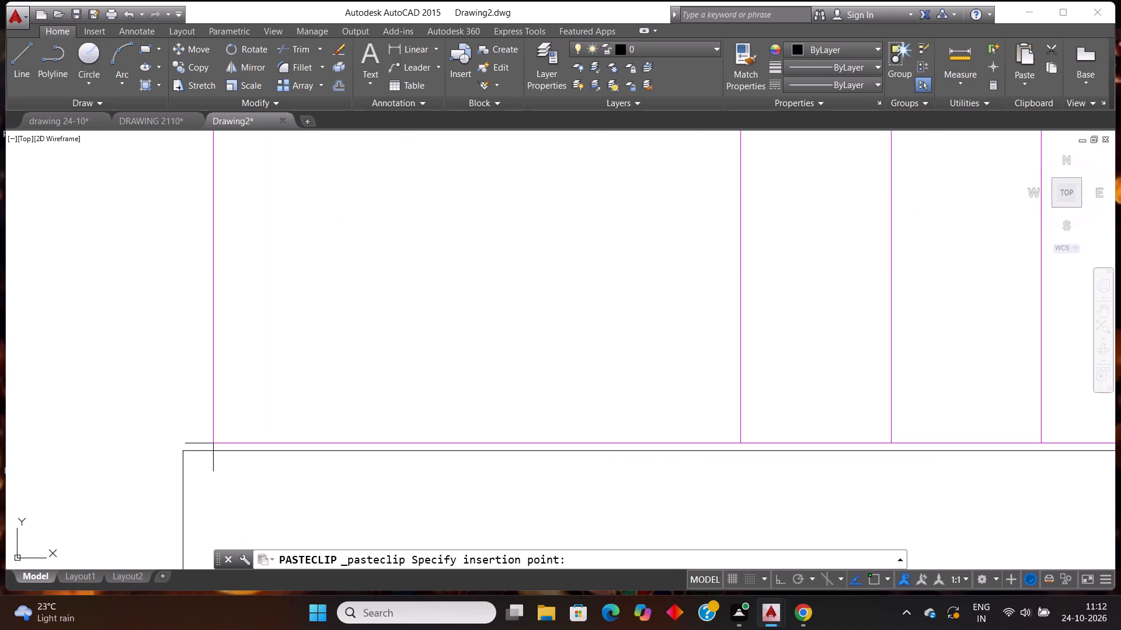
pyautogui.scroll(2, 213, 443)
pyautogui.scroll(9, 130, 460)
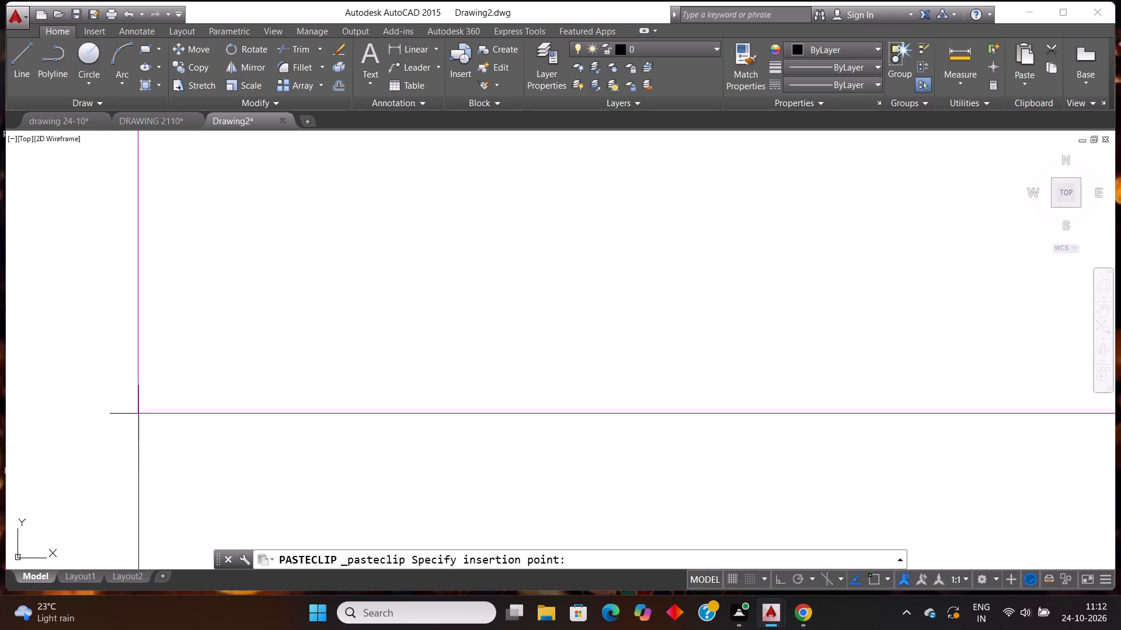
pyautogui.click(138, 414)
pyautogui.scroll(-14, 319, 397)
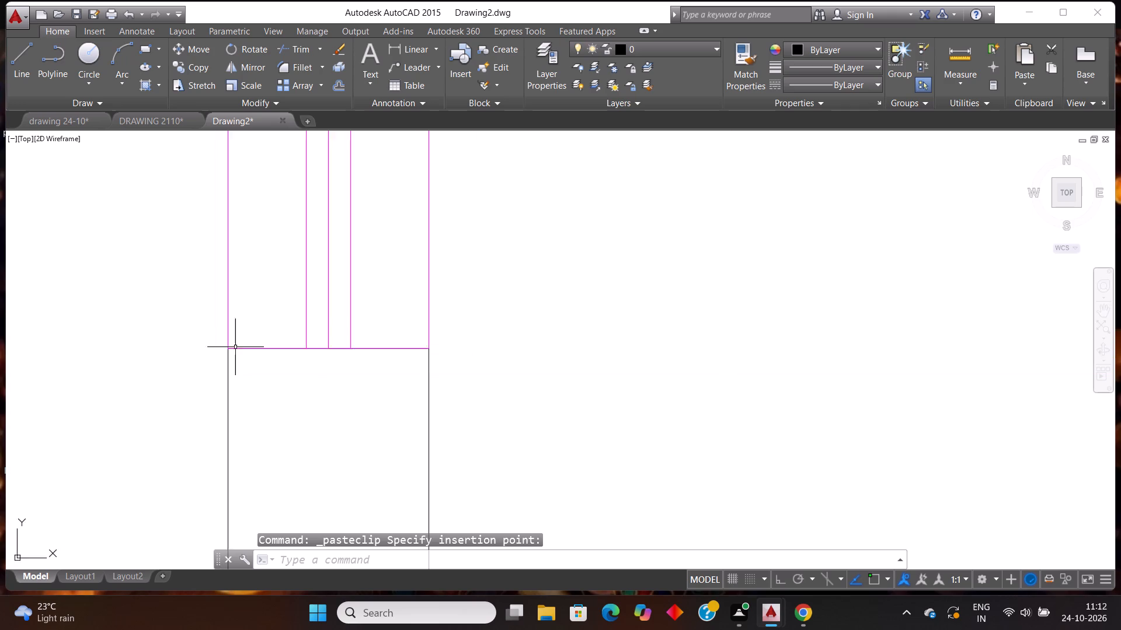
# Delete the spare blue windows and magenta ventilators lying outside the floor plan, beside its left wall.
pyautogui.scroll(-9, 236, 349)
pyautogui.scroll(-1, 344, 369)
pyautogui.scroll(1, 311, 478)
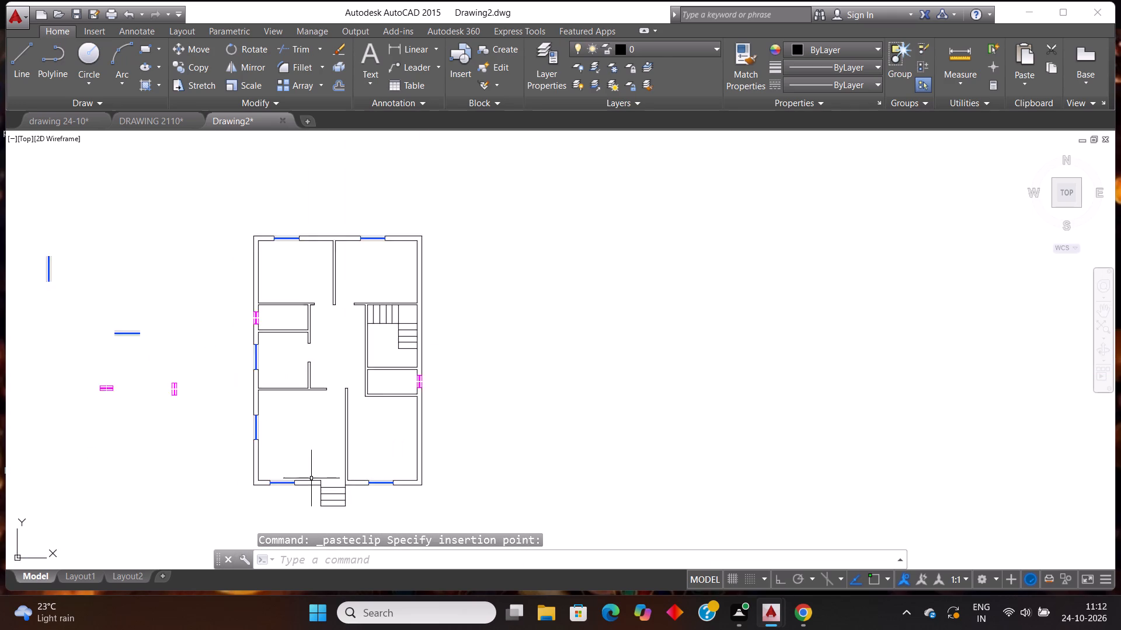
pyautogui.scroll(1, 311, 478)
pyautogui.scroll(-2, 311, 478)
pyautogui.click(242, 473)
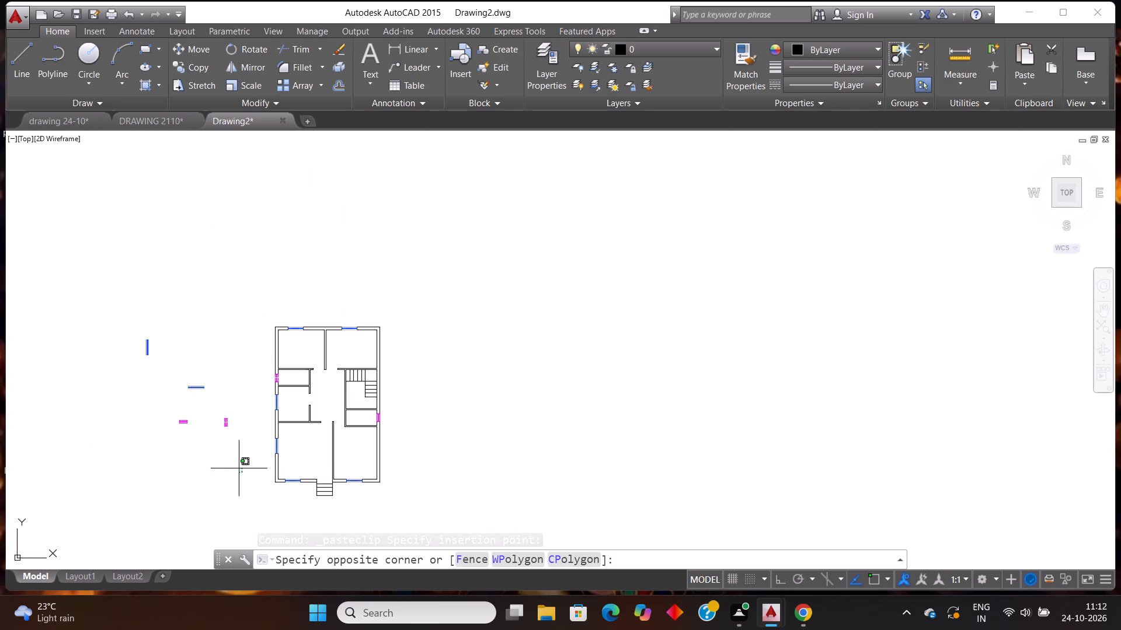
pyautogui.click(45, 253)
pyautogui.press('Delete')
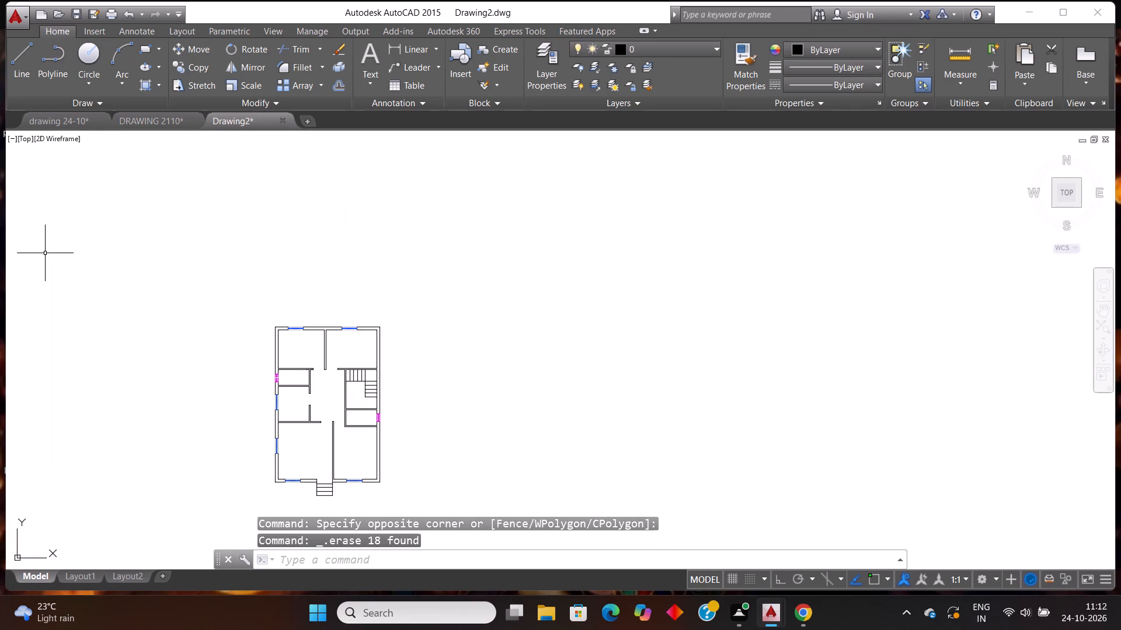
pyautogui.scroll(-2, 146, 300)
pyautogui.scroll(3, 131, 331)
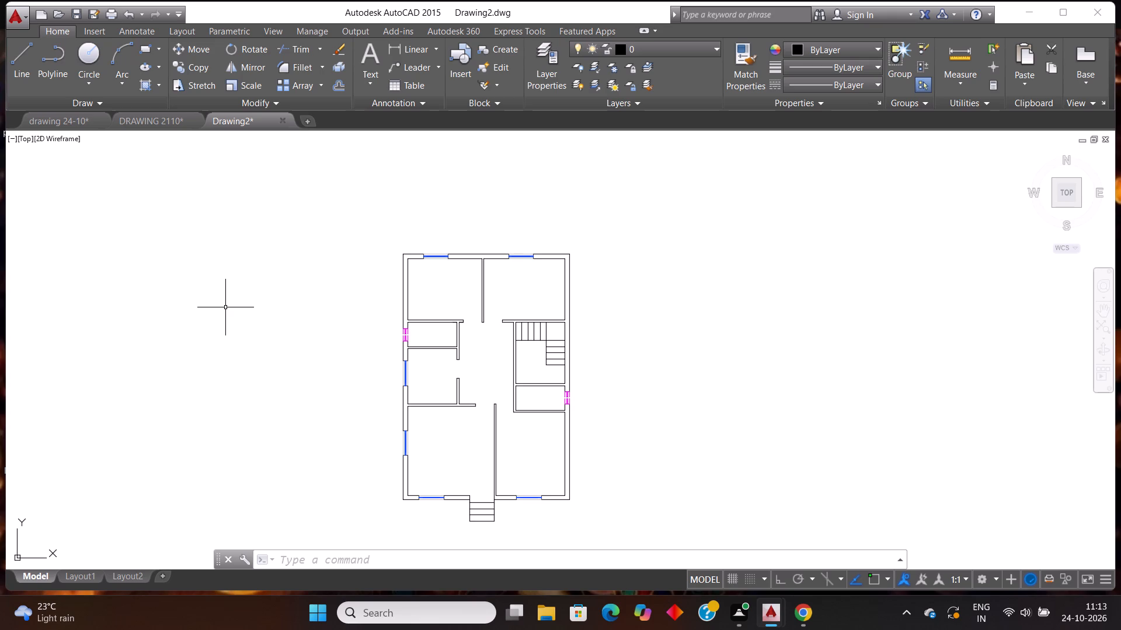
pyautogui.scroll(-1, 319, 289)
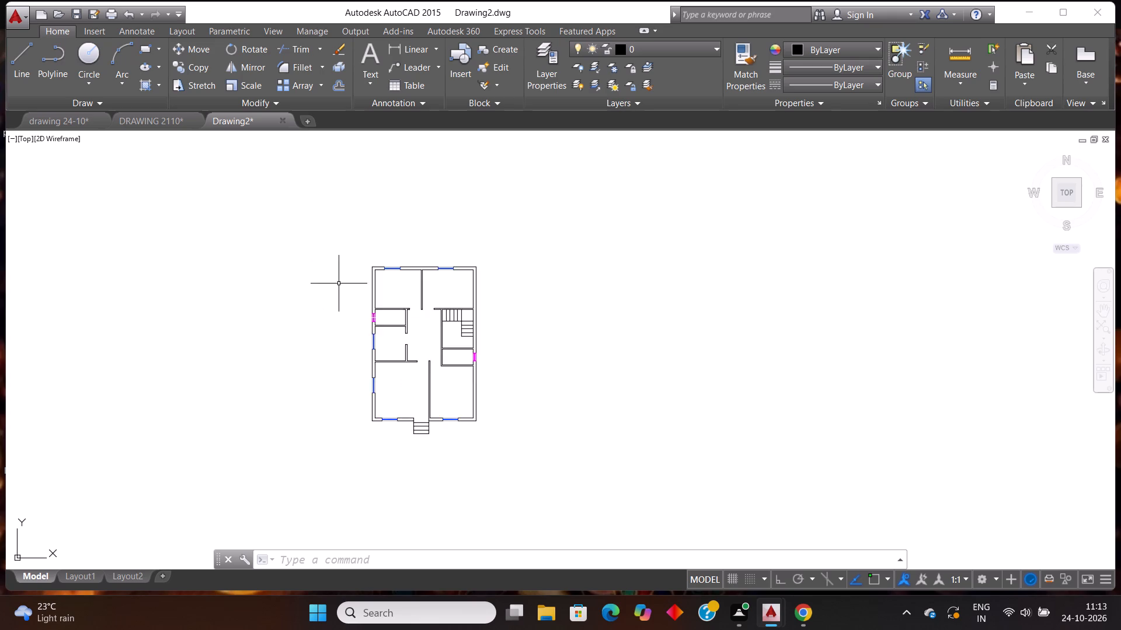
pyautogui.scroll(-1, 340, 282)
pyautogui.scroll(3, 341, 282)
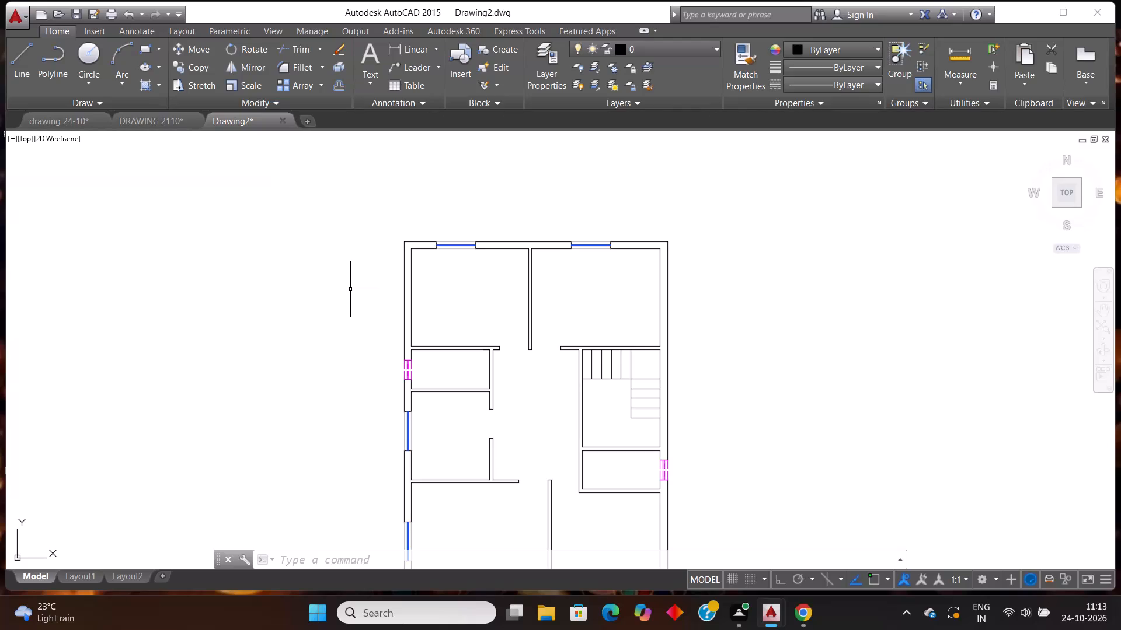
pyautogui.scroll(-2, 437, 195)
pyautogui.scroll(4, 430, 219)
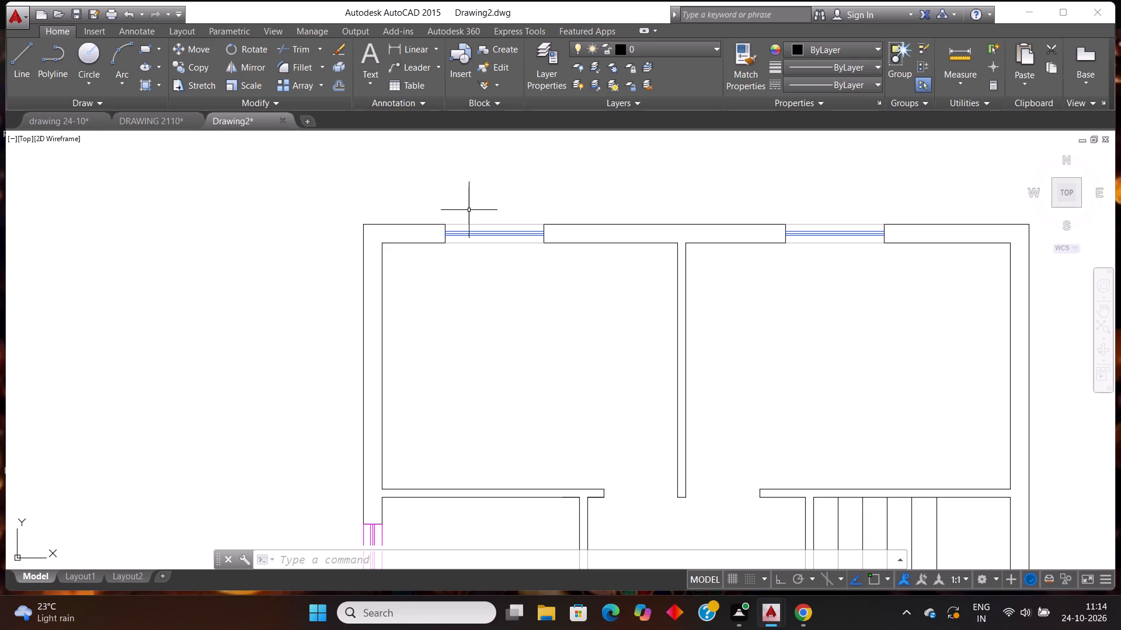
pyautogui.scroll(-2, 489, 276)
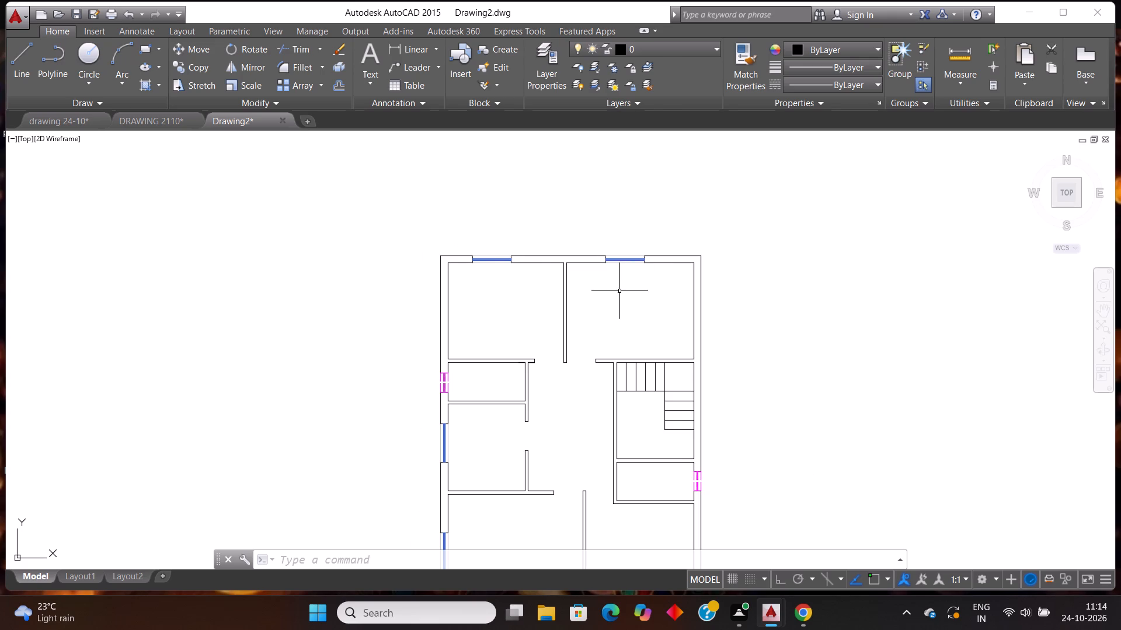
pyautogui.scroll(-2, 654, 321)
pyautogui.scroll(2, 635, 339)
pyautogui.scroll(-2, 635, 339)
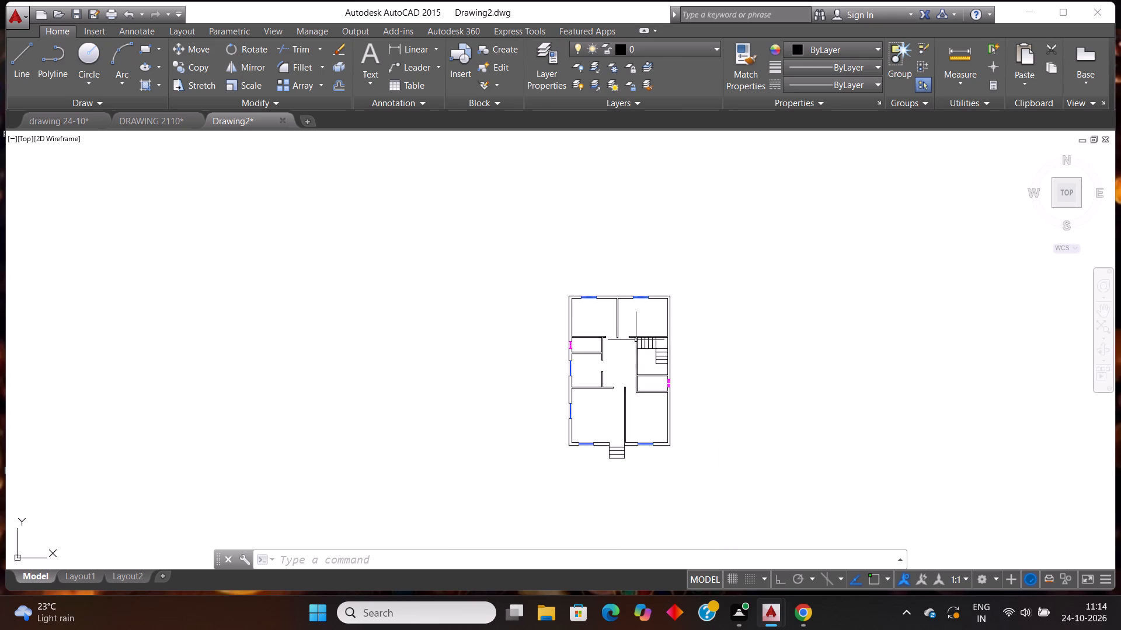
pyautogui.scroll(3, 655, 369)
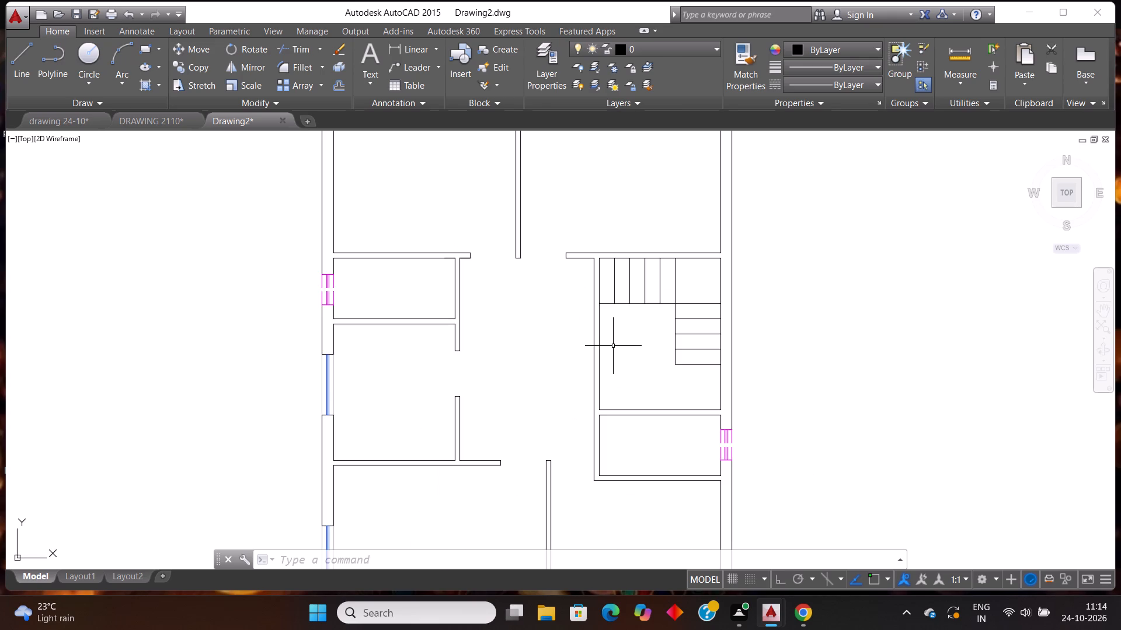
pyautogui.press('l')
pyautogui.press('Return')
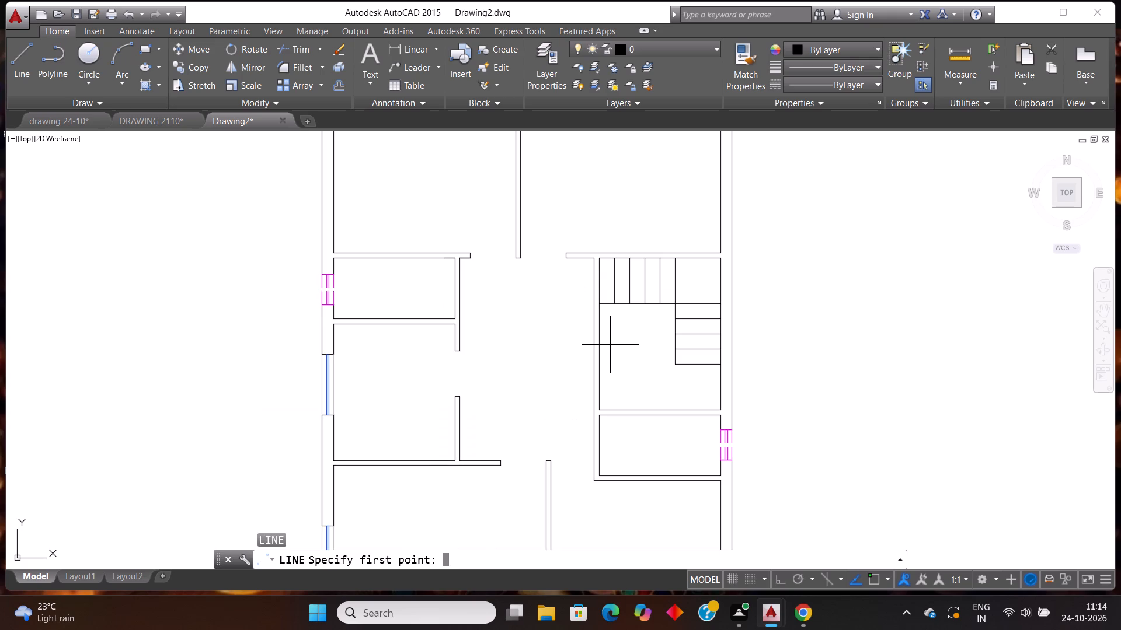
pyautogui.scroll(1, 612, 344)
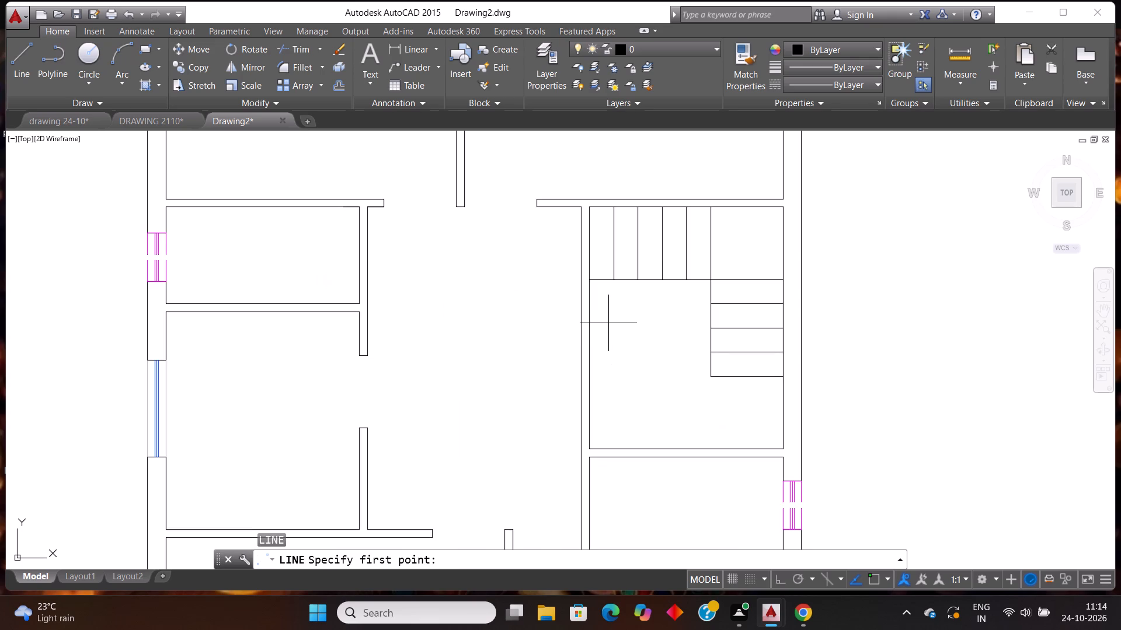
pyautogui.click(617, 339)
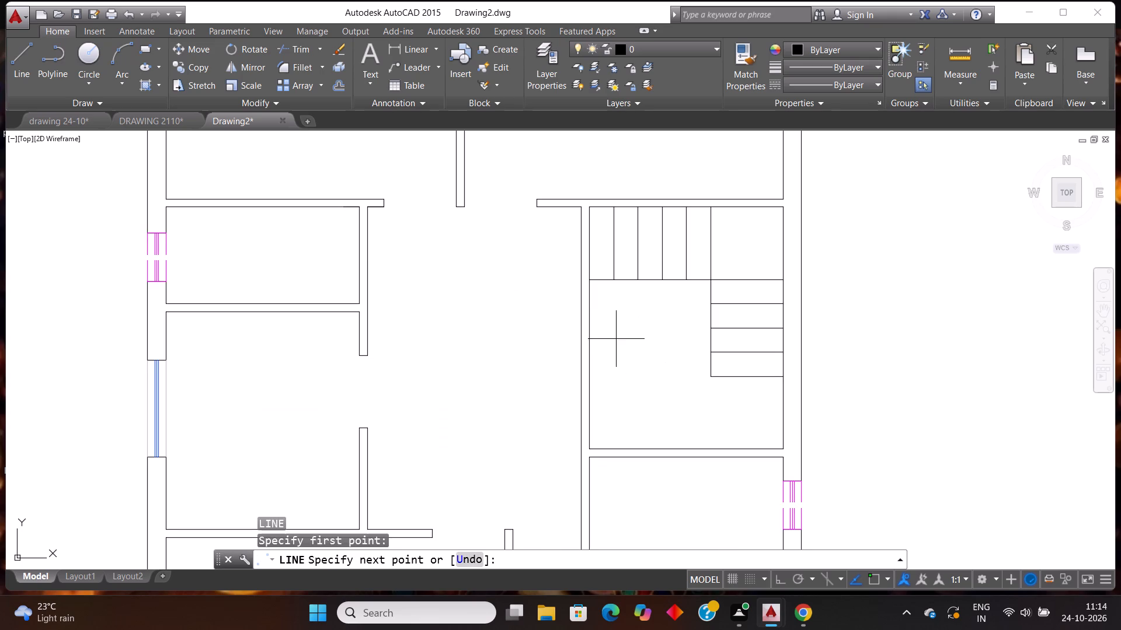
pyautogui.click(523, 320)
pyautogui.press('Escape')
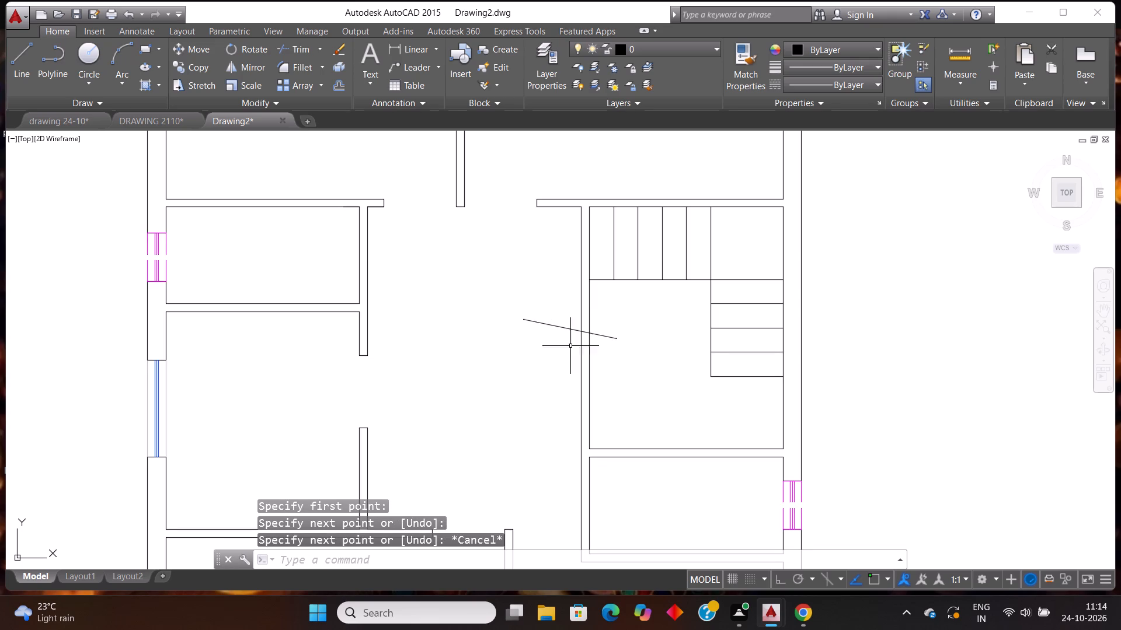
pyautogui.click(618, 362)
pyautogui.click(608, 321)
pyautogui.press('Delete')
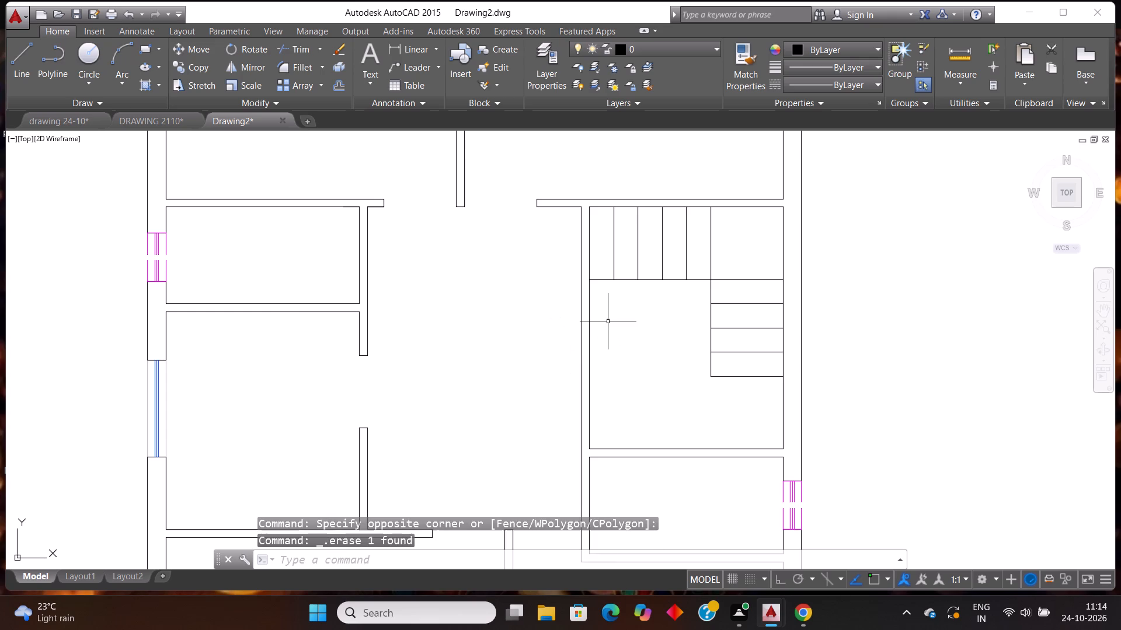
# Turn Ortho on and draw a short horizontal line across the staircase room's left wall, just below the upper flight.
pyautogui.press('F8')
pyautogui.press('l')
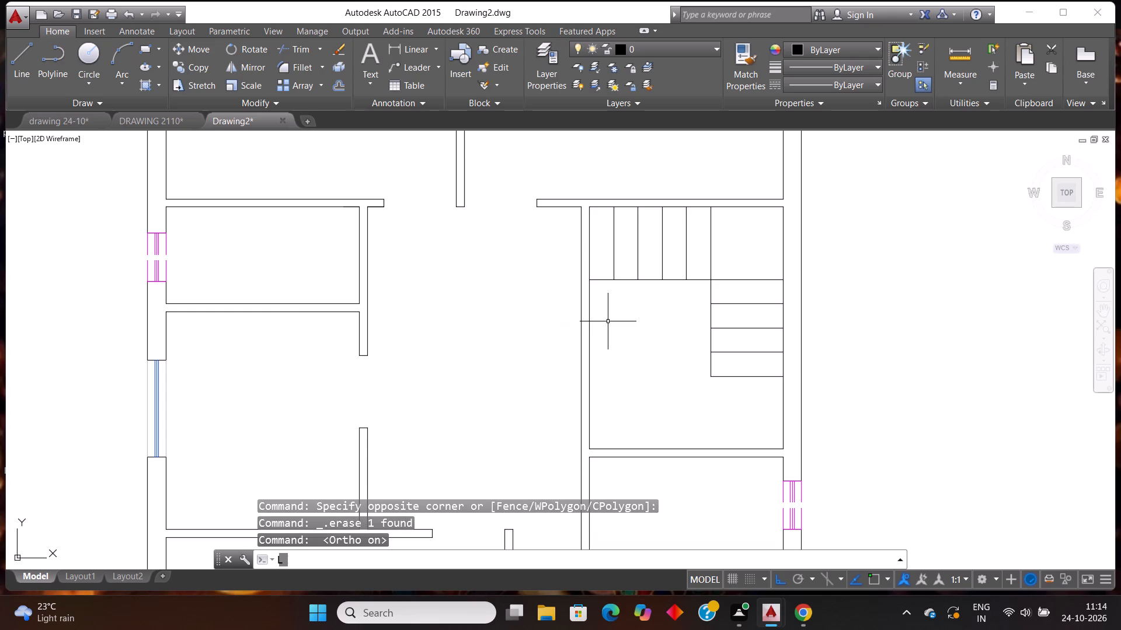
pyautogui.press('Return')
pyautogui.click(608, 321)
pyautogui.click(560, 326)
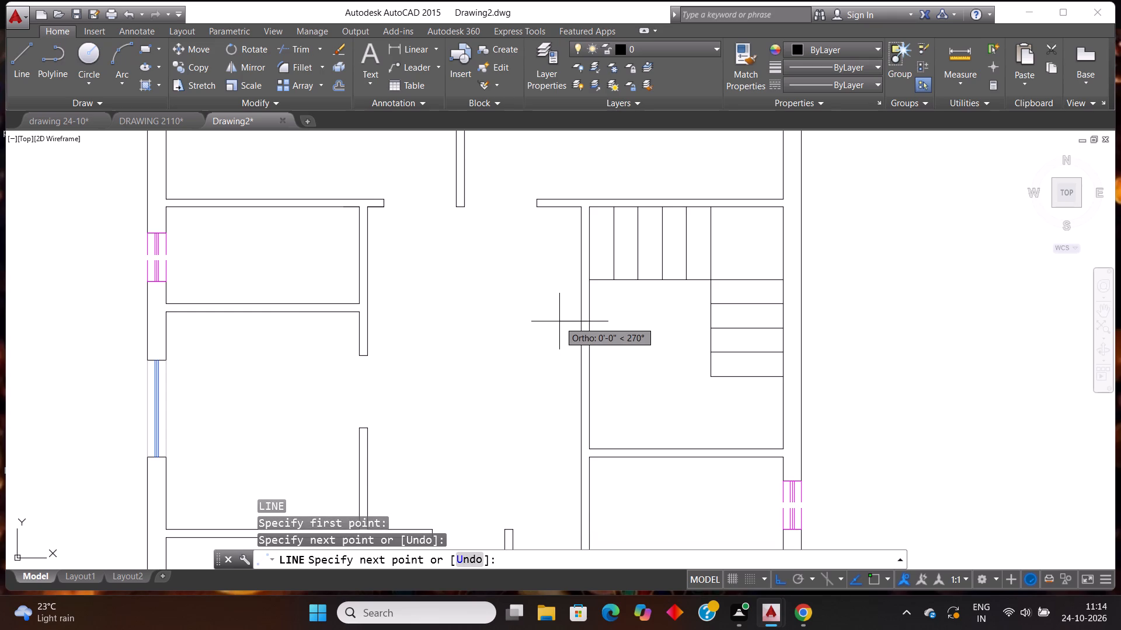
pyautogui.press('Escape')
pyautogui.press('Escape')
# Offset the short line 5' downward to mark the other side of the staircase room's door opening.
pyautogui.write('OFF')
pyautogui.press('Return')
pyautogui.press('5')
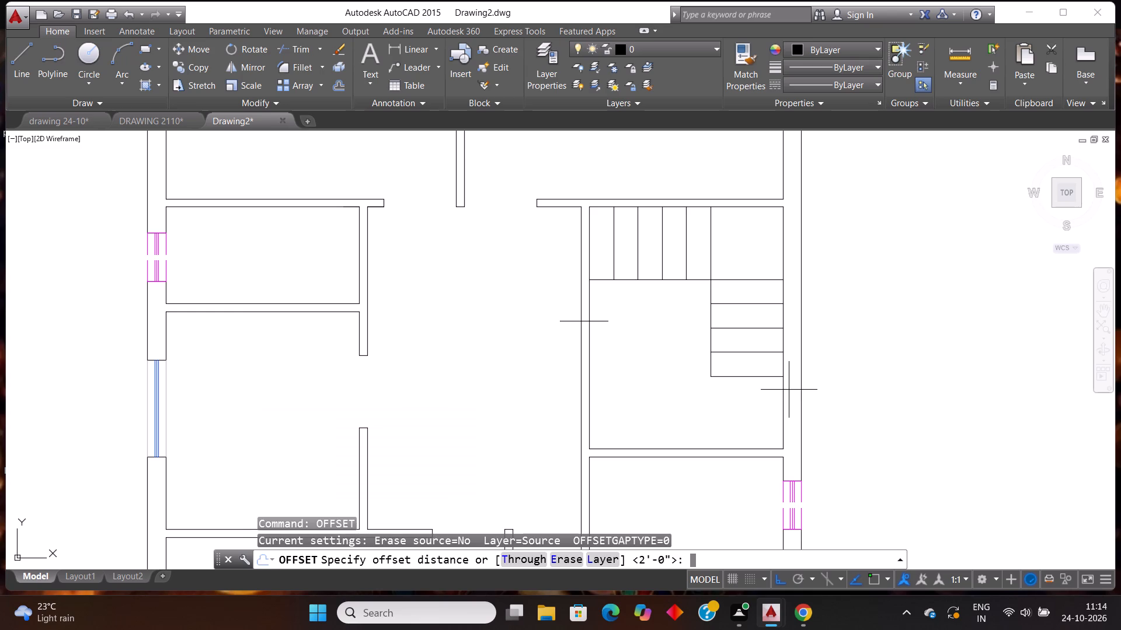
pyautogui.press("'")
pyautogui.press('Return')
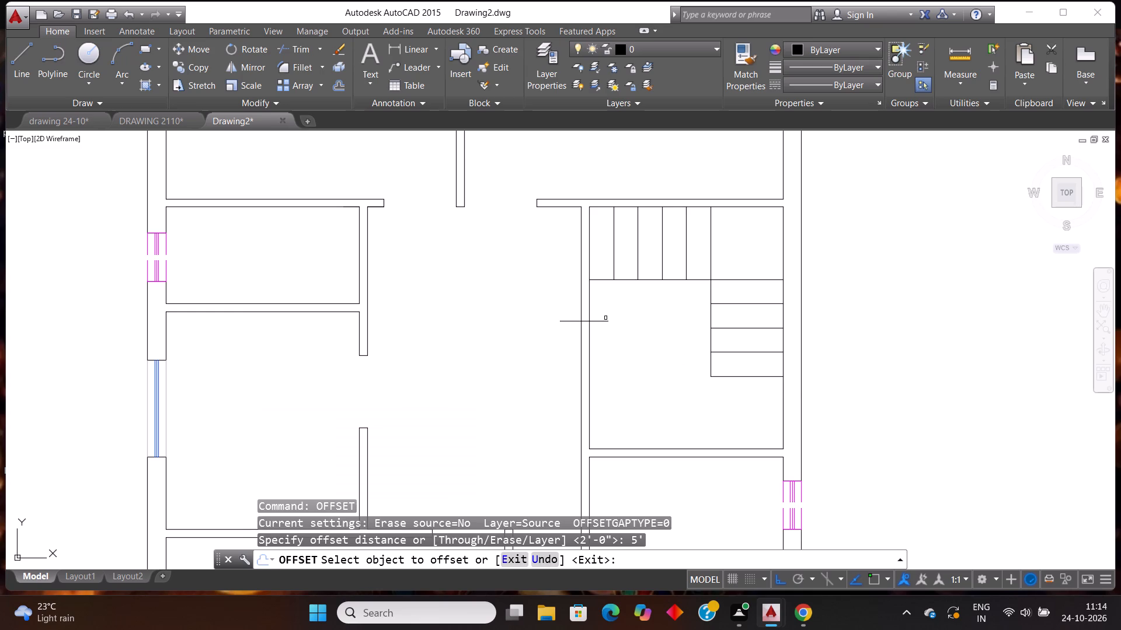
pyautogui.click(604, 321)
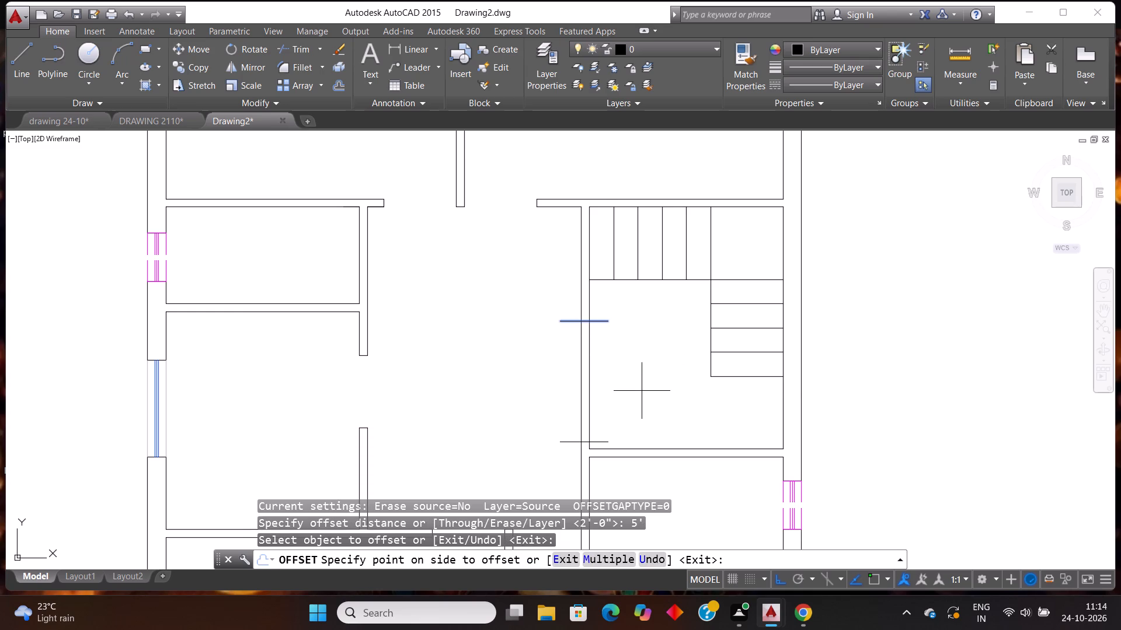
pyautogui.click(638, 379)
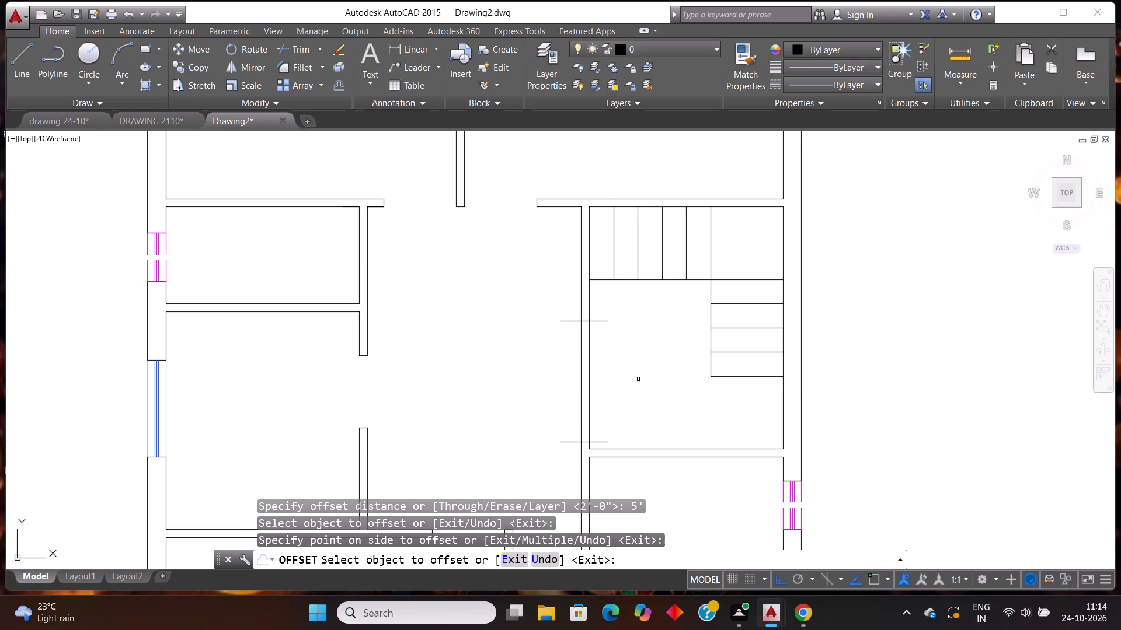
pyautogui.press('Escape')
# Trim the staircase room's left wall between the two marker lines and trim off the lines' projecting ends.
pyautogui.press('t')
pyautogui.press('r')
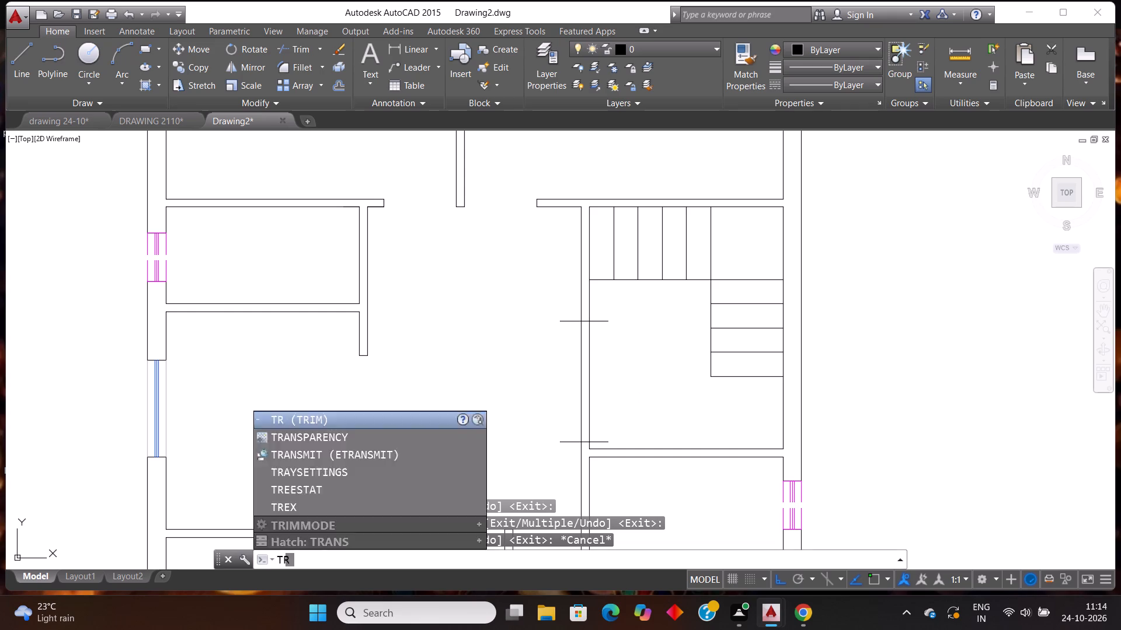
pyautogui.press('Return')
pyautogui.press('Return')
pyautogui.click(639, 370)
pyautogui.click(533, 372)
pyautogui.moveTo(523, 279); pyautogui.dragTo(532, 297)
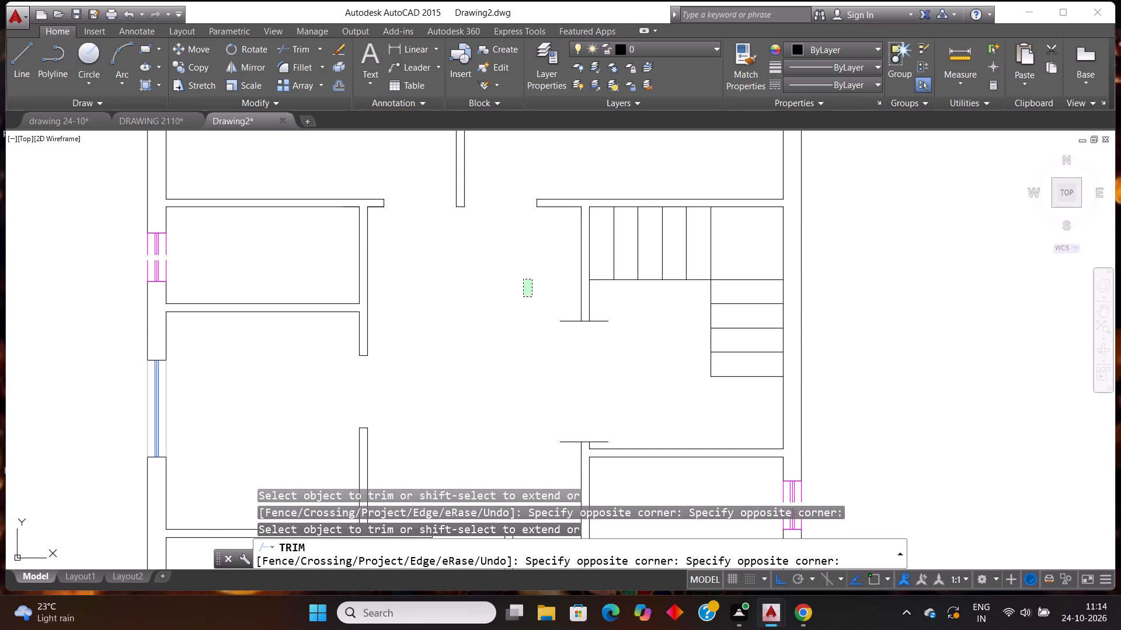
pyautogui.click(562, 460)
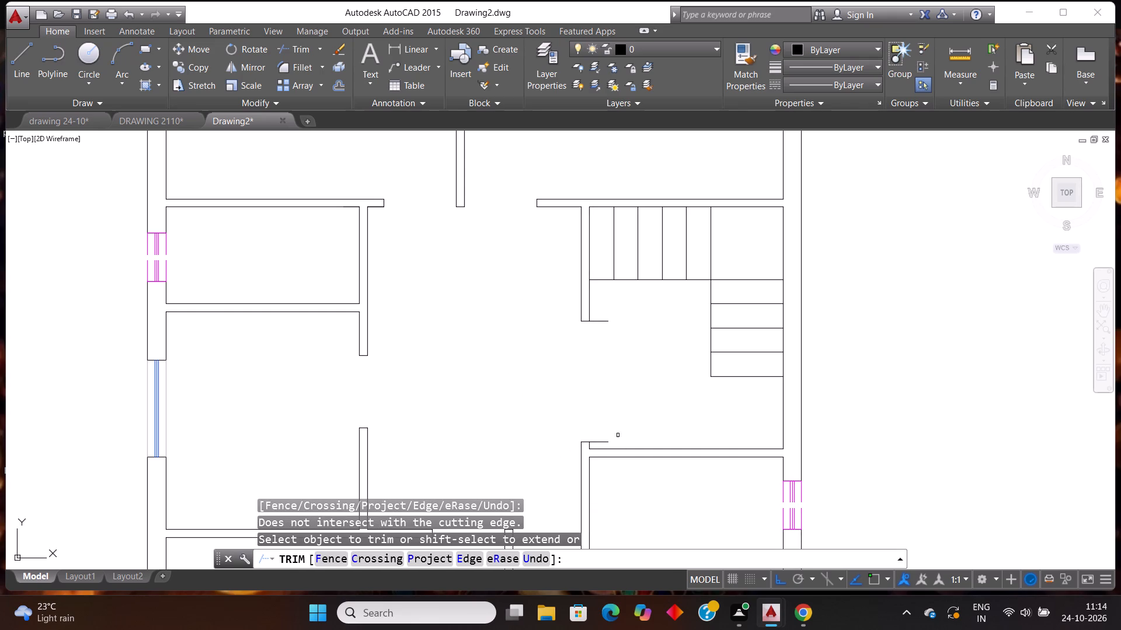
pyautogui.click(613, 444)
pyautogui.click(596, 305)
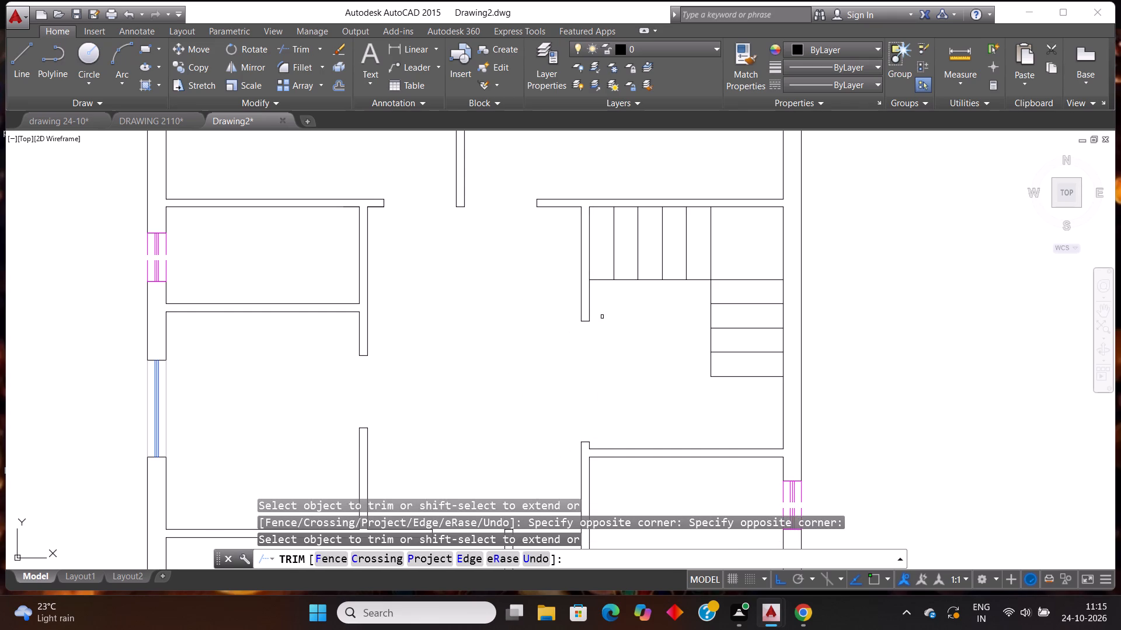
pyautogui.scroll(-1, 628, 319)
pyautogui.press('Escape')
# Copy the bedroom's swing door from DRAWING 2110 and paste two copies into Drawing2, outside the plan's left wall.
pyautogui.scroll(-1, 677, 390)
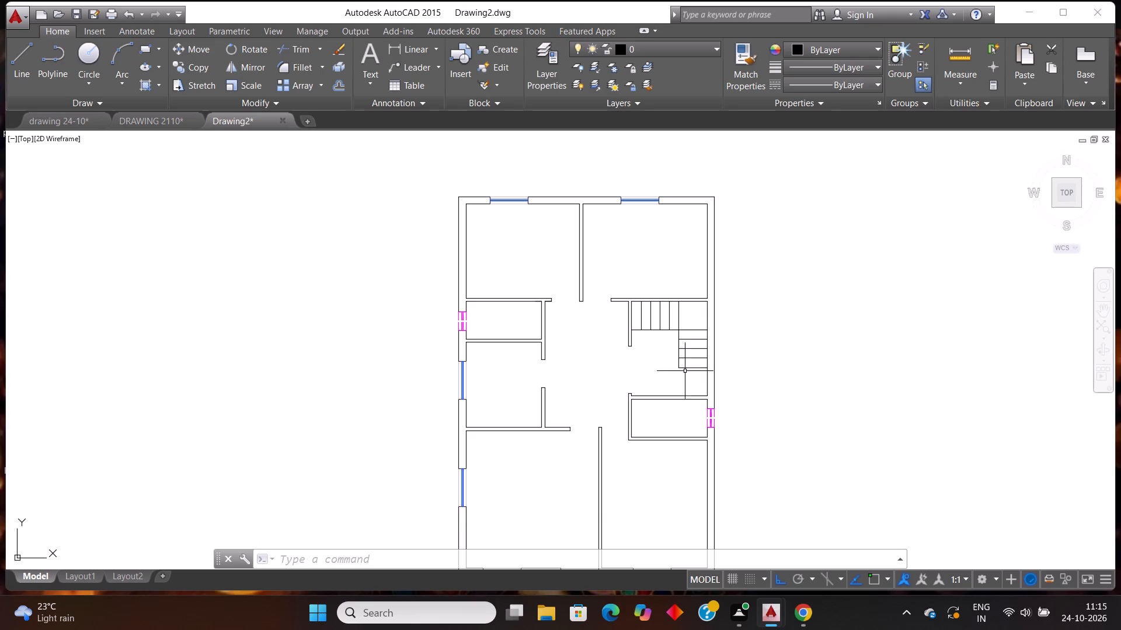
pyautogui.scroll(-2, 636, 358)
pyautogui.scroll(1, 638, 351)
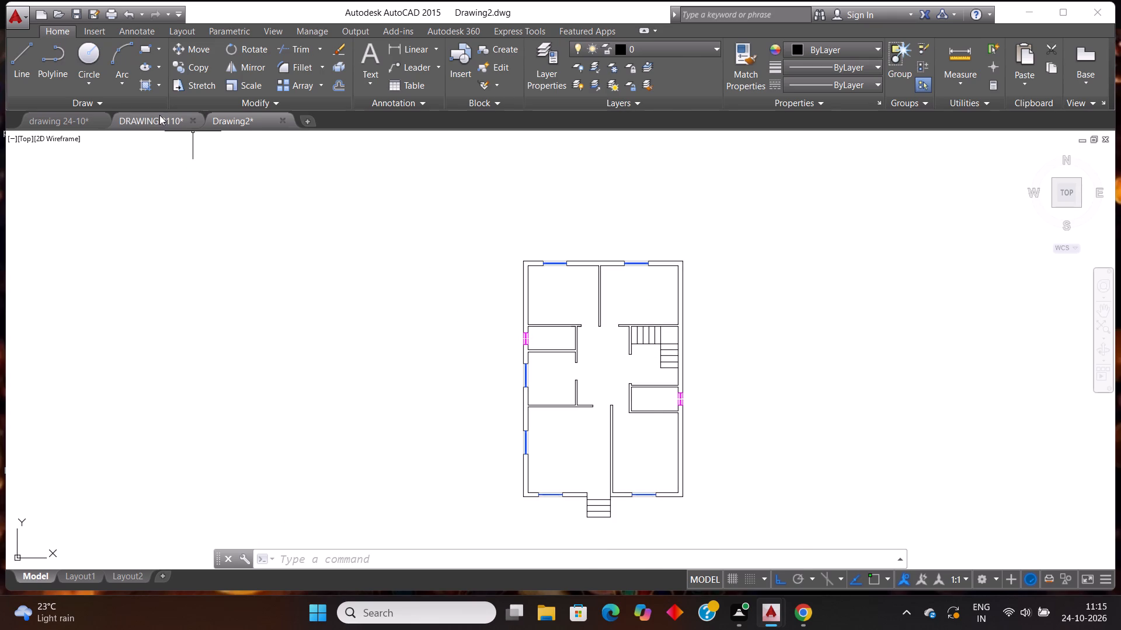
pyautogui.click(155, 119)
pyautogui.scroll(-2, 378, 244)
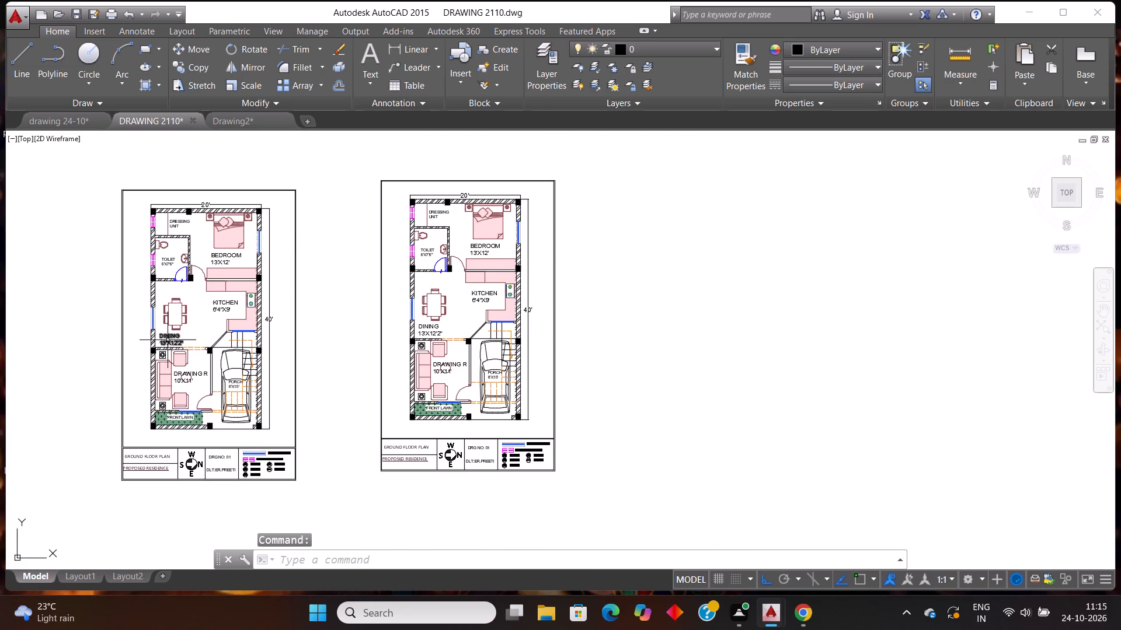
pyautogui.scroll(-1, 151, 355)
pyautogui.scroll(2, 142, 354)
pyautogui.scroll(2, 214, 249)
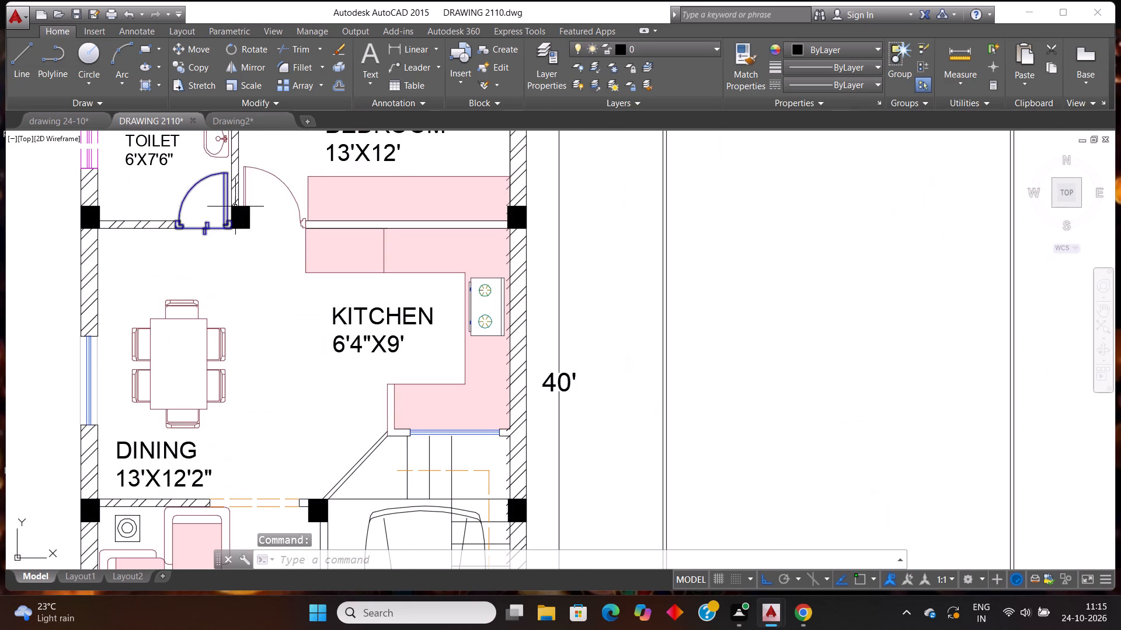
pyautogui.click(246, 191)
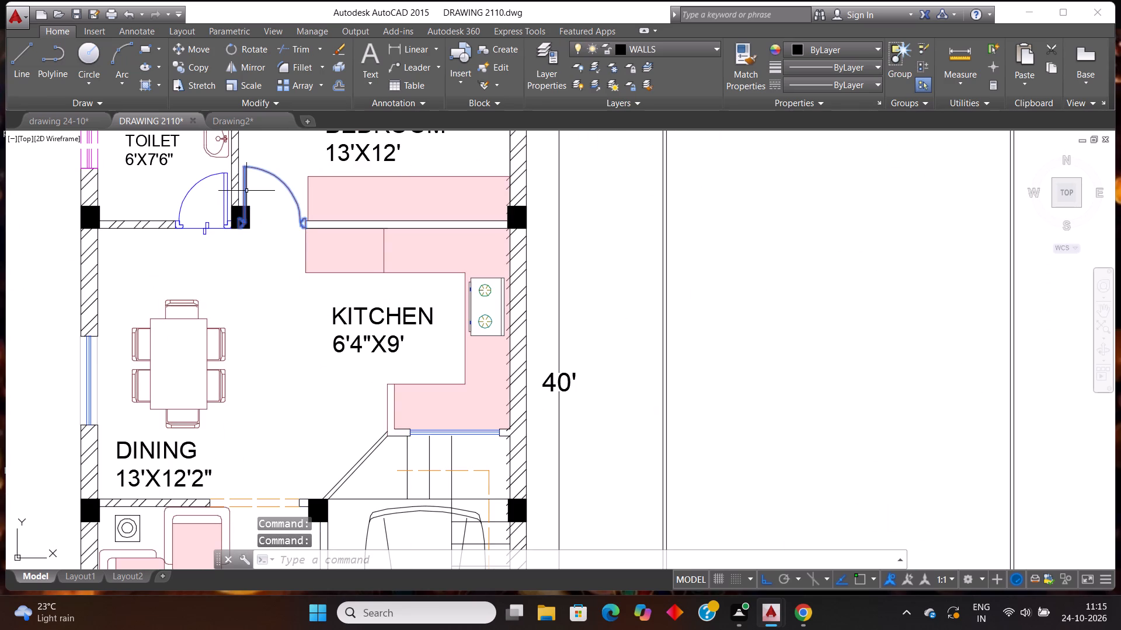
pyautogui.hotkey('ctrl', 'c')
pyautogui.click(238, 120)
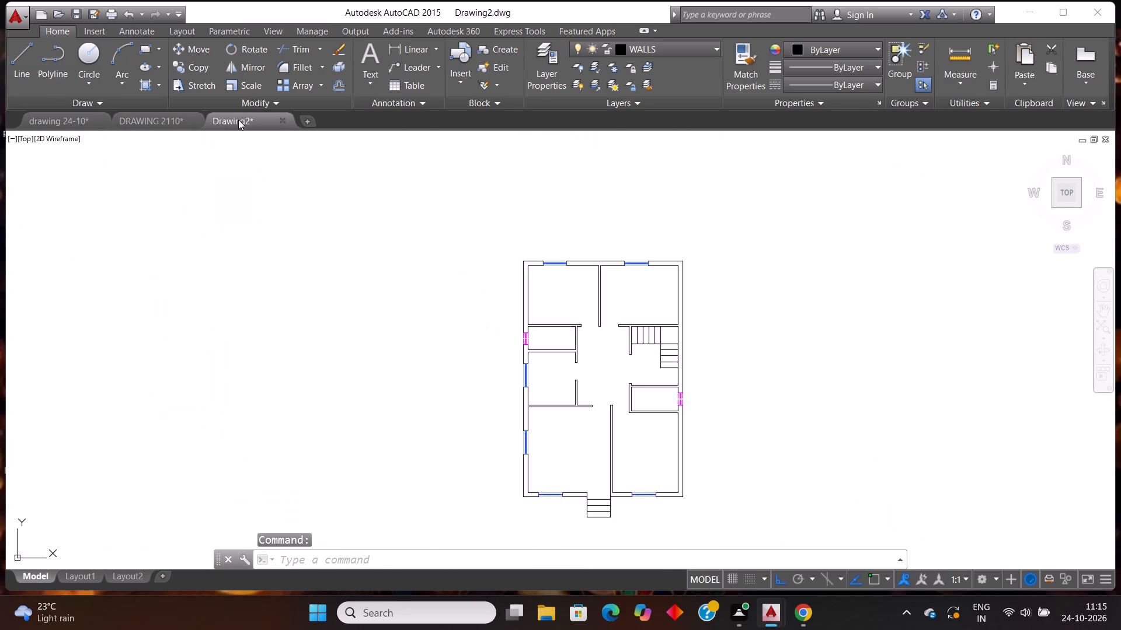
pyautogui.hotkey('ctrl', 'v')
pyautogui.click(396, 334)
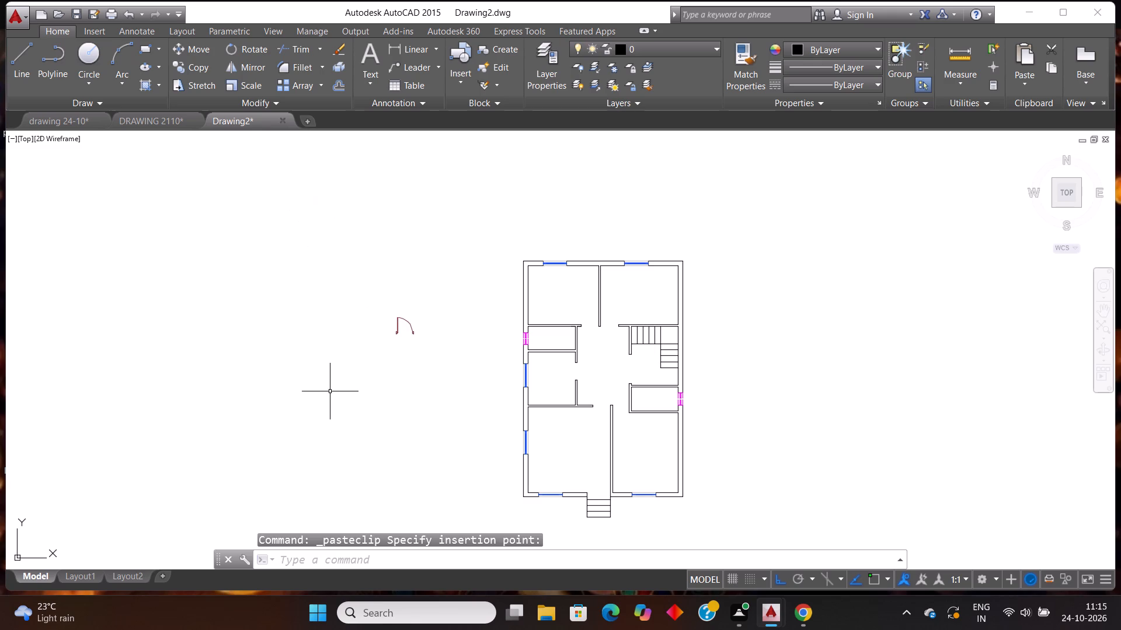
pyautogui.hotkey('ctrl', 'v')
pyautogui.click(330, 385)
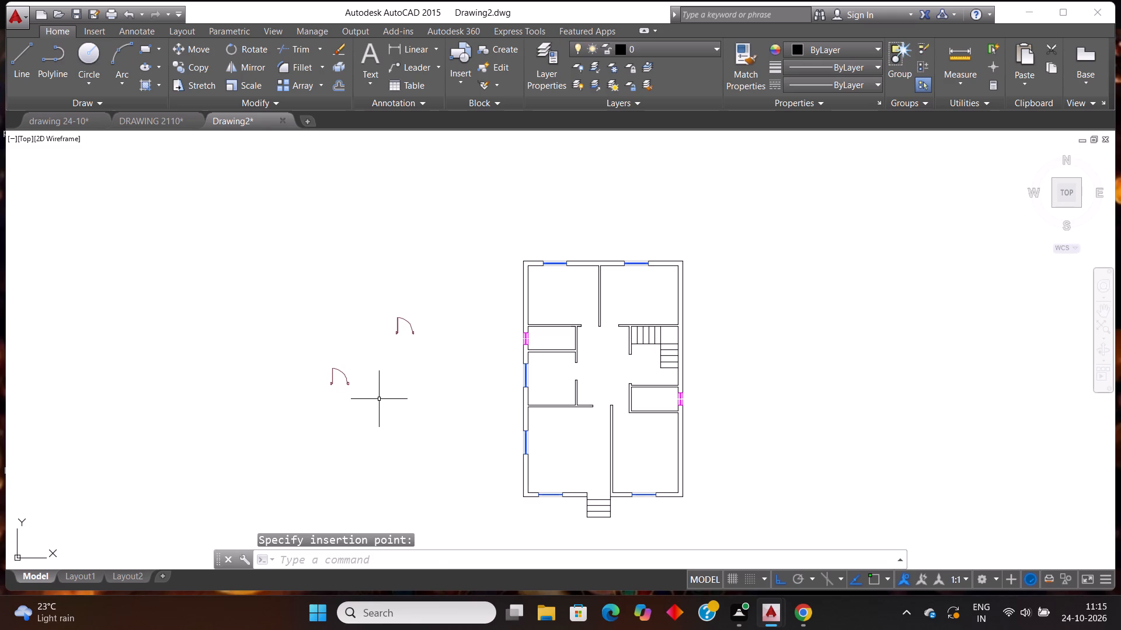
# Mirror the lower loose door about a horizontal line through its frame base, keeping the original to form a double door.
pyautogui.moveTo(379, 399); pyautogui.dragTo(369, 388)
pyautogui.click(273, 323)
pyautogui.write('MI')
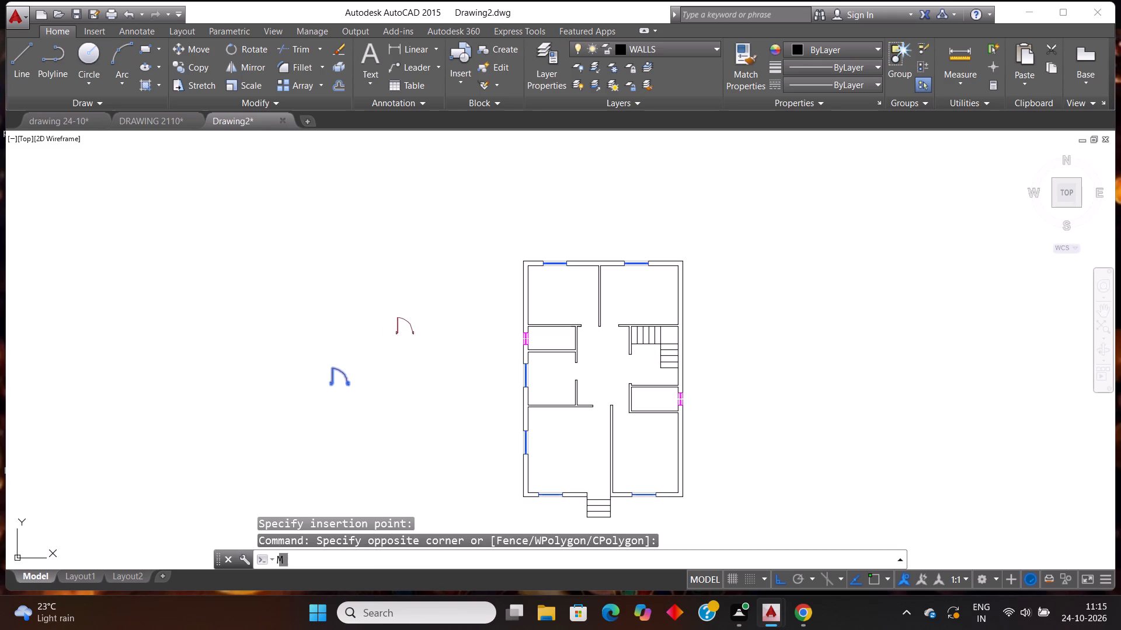
pyautogui.press('Return')
pyautogui.click(346, 386)
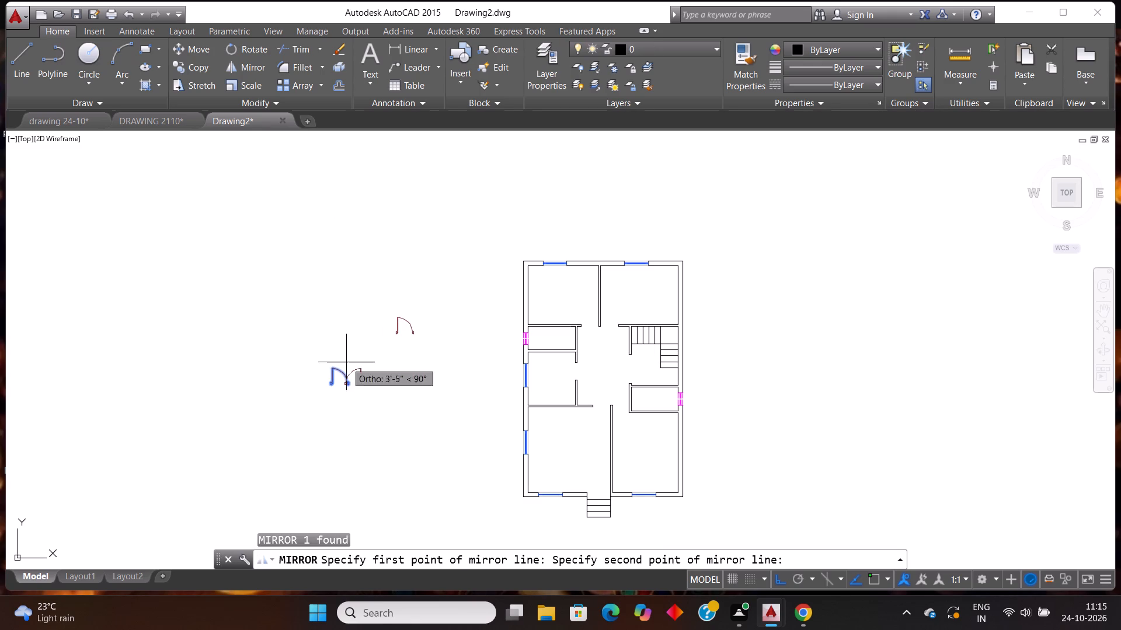
pyautogui.click(270, 327)
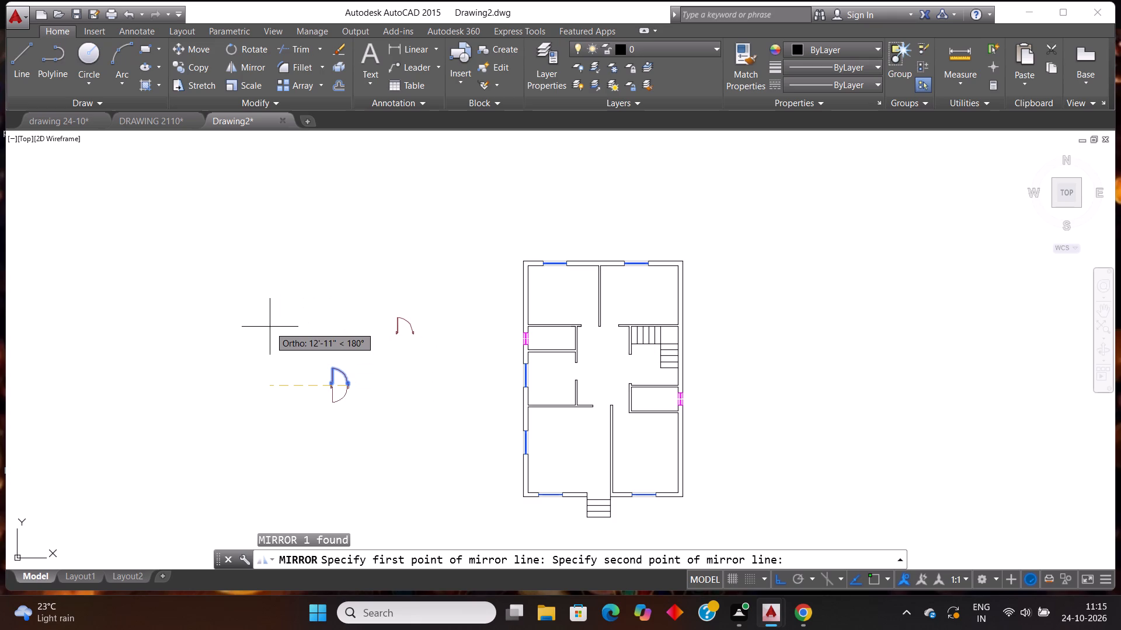
pyautogui.press('n')
pyautogui.press('Return')
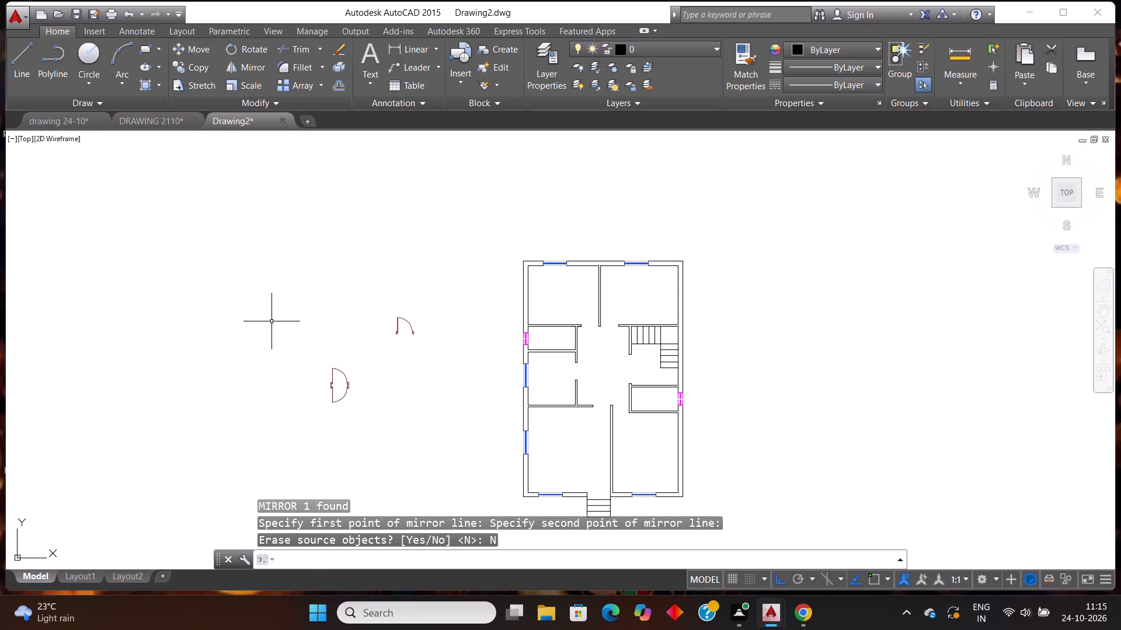
# Copy the upper loose single door and paste it into the upper-right room's opening, at the central partition wall's lower end.
pyautogui.scroll(1, 347, 382)
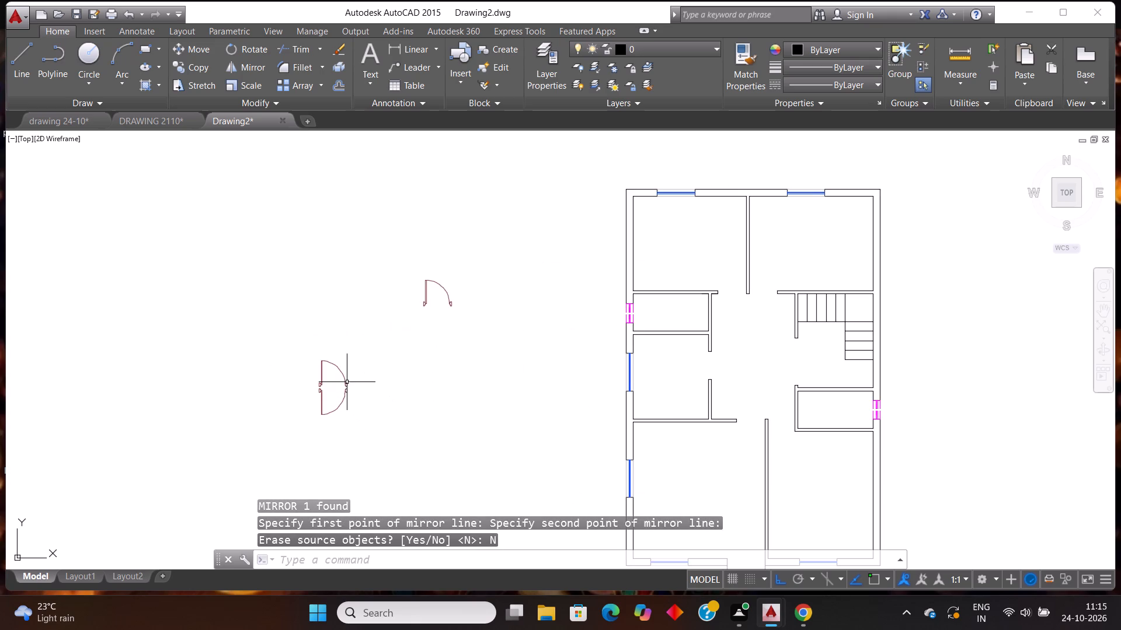
pyautogui.scroll(-1, 347, 382)
pyautogui.scroll(1, 335, 391)
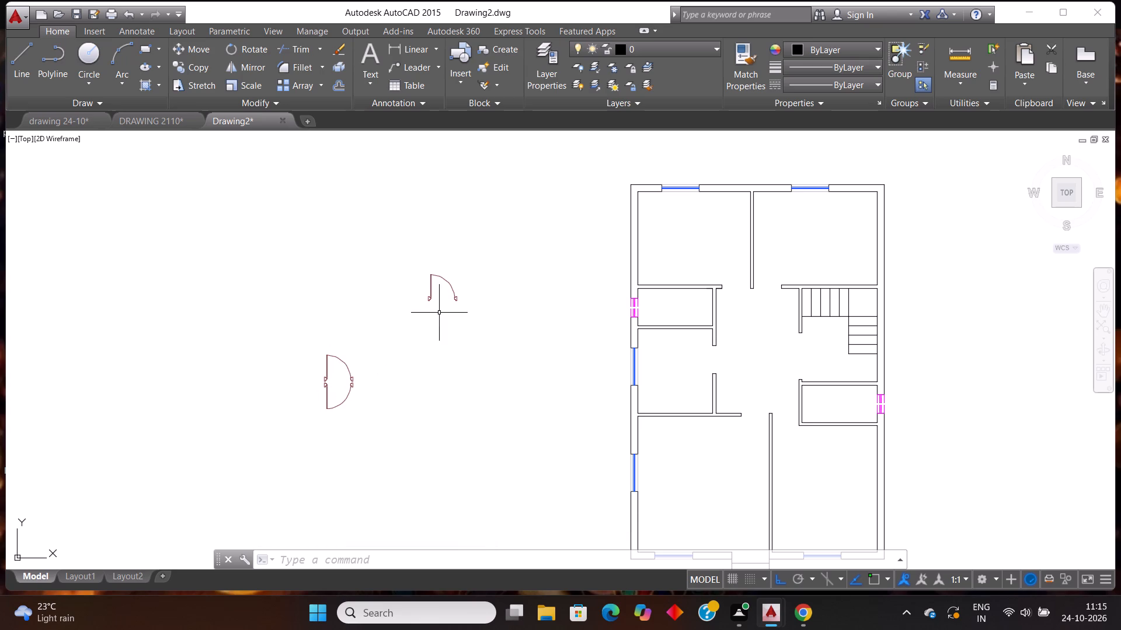
pyautogui.moveTo(492, 324); pyautogui.dragTo(474, 314)
pyautogui.click(415, 257)
pyautogui.hotkey('ctrl', 'c')
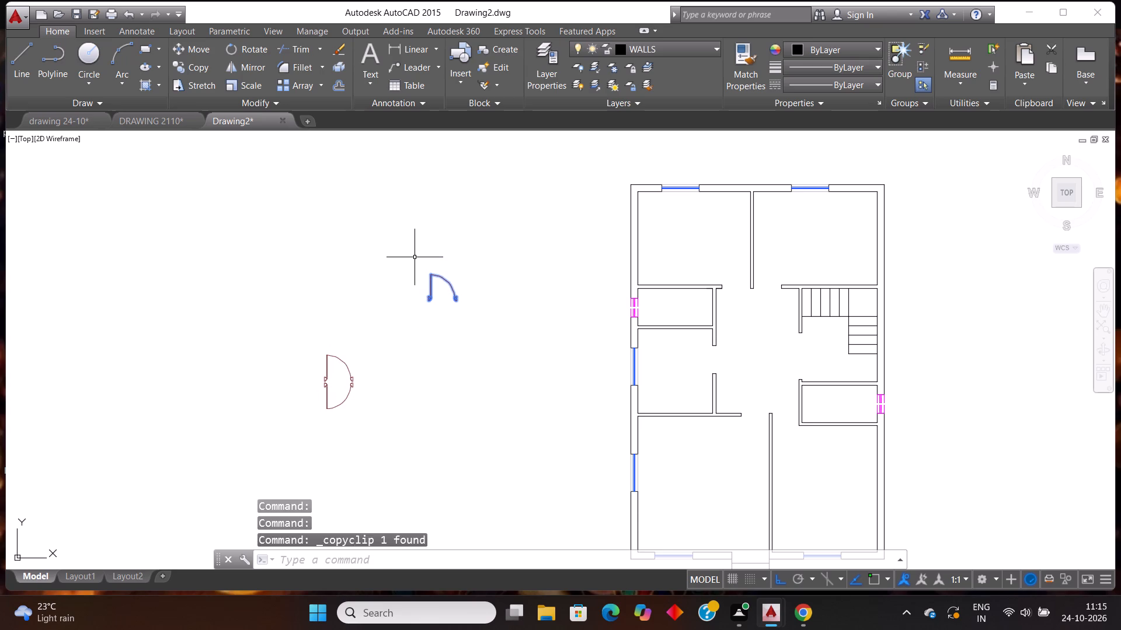
pyautogui.hotkey('ctrl', 'v')
pyautogui.scroll(3, 760, 282)
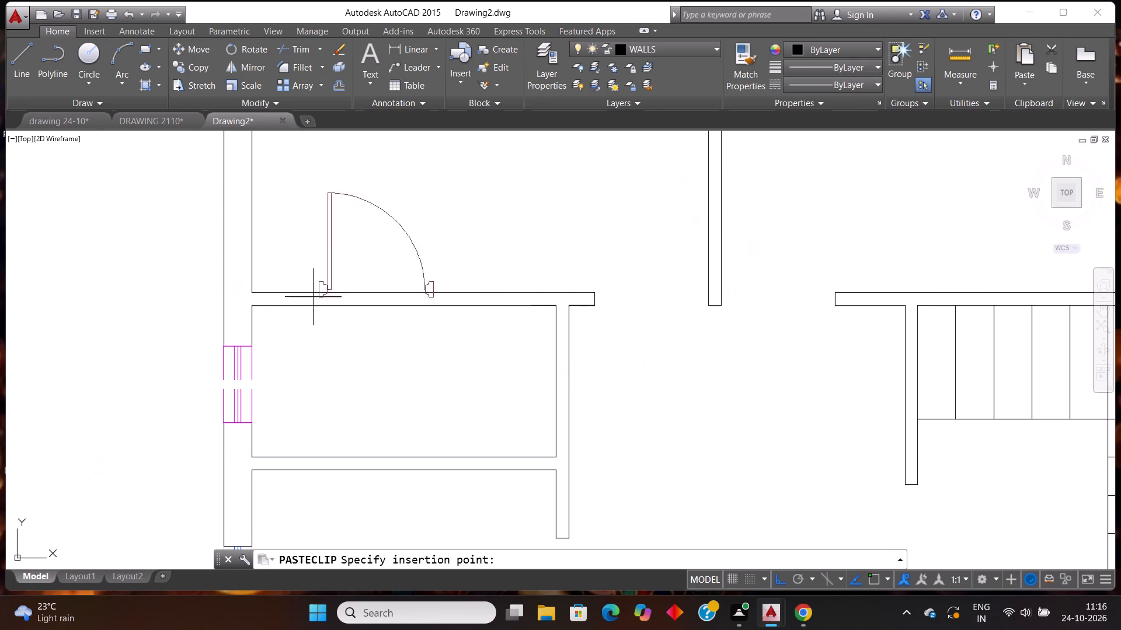
pyautogui.scroll(-2, 84, 316)
pyautogui.scroll(-2, 304, 356)
pyautogui.scroll(3, 319, 341)
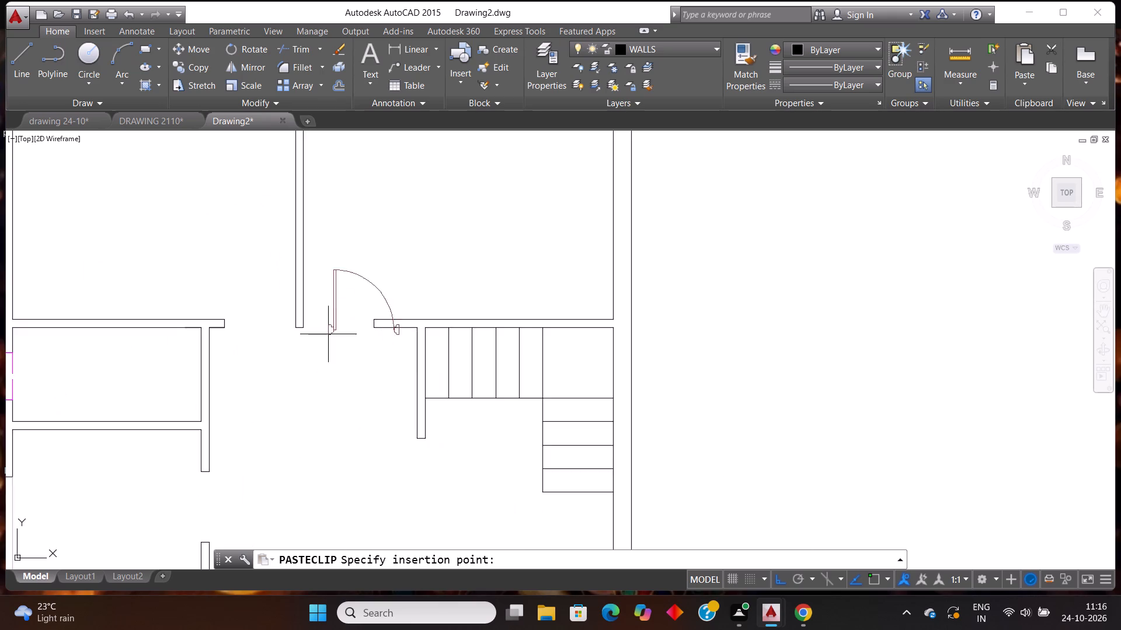
pyautogui.scroll(3, 326, 332)
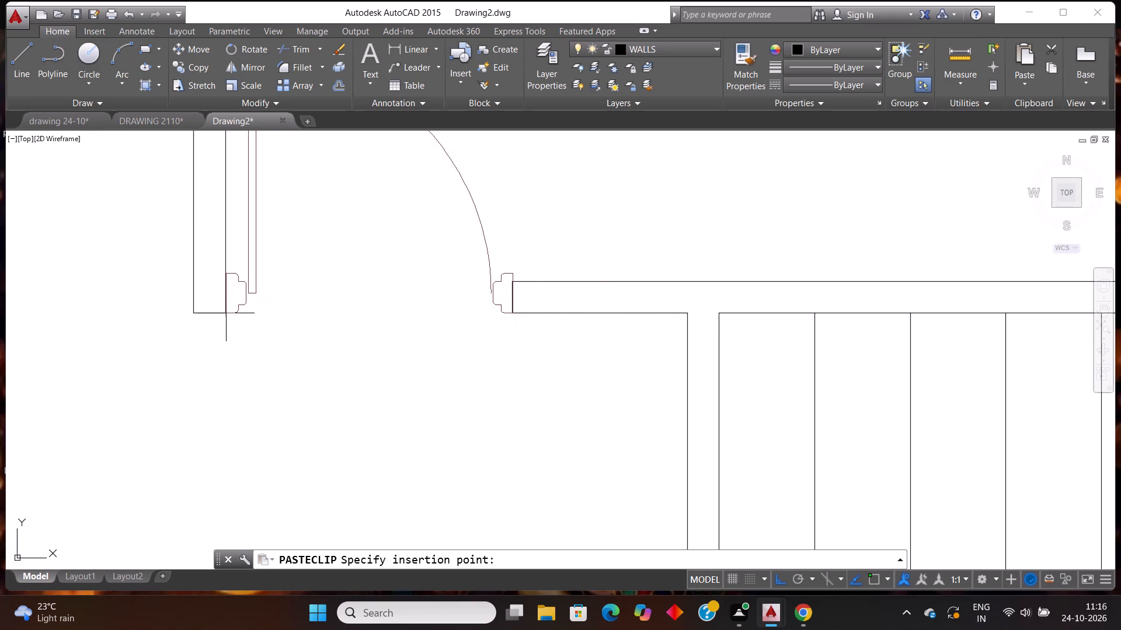
pyautogui.click(226, 314)
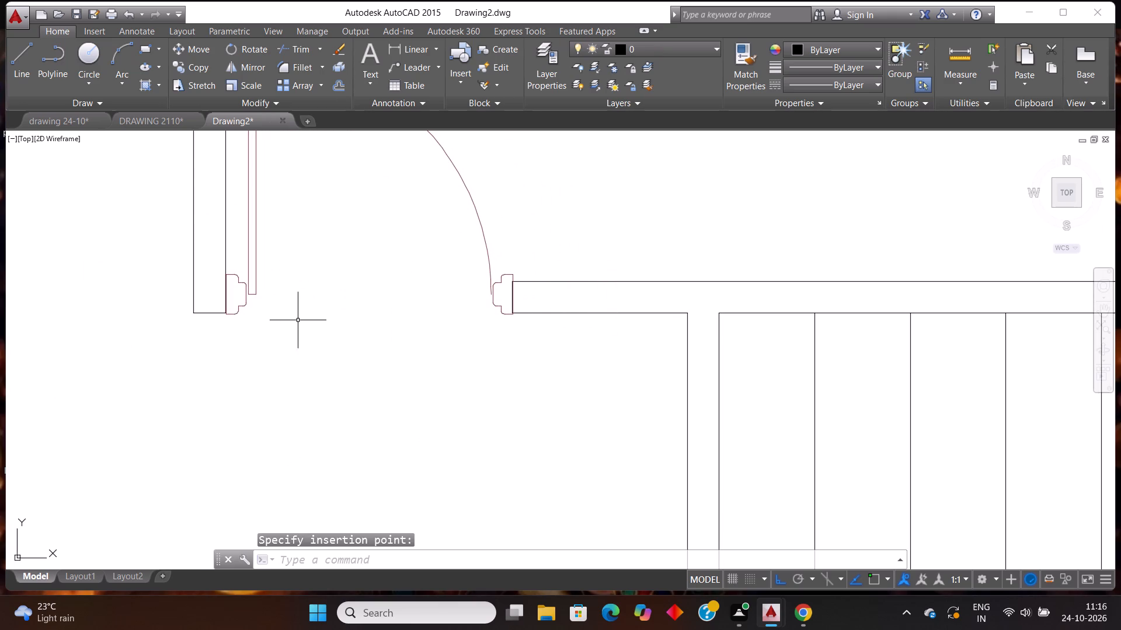
# Move the pasted door vertically so its left frame's bottom corner lines up with the partition wall's lower end.
pyautogui.scroll(2, 527, 307)
pyautogui.scroll(3, 471, 319)
pyautogui.scroll(-6, 561, 299)
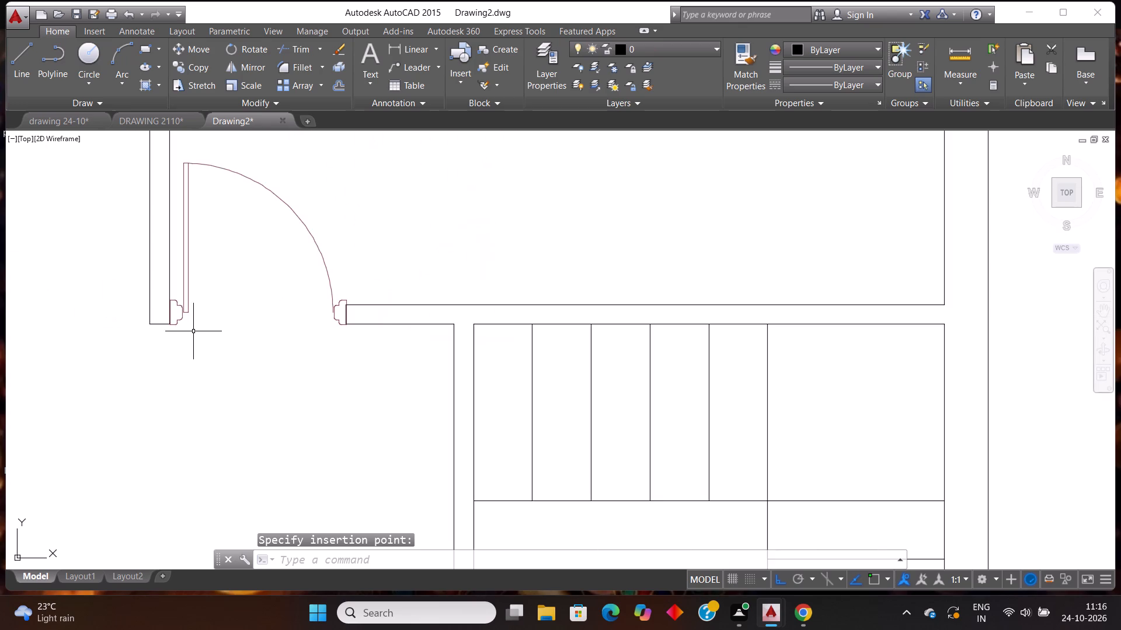
pyautogui.scroll(4, 193, 331)
pyautogui.scroll(1, 41, 243)
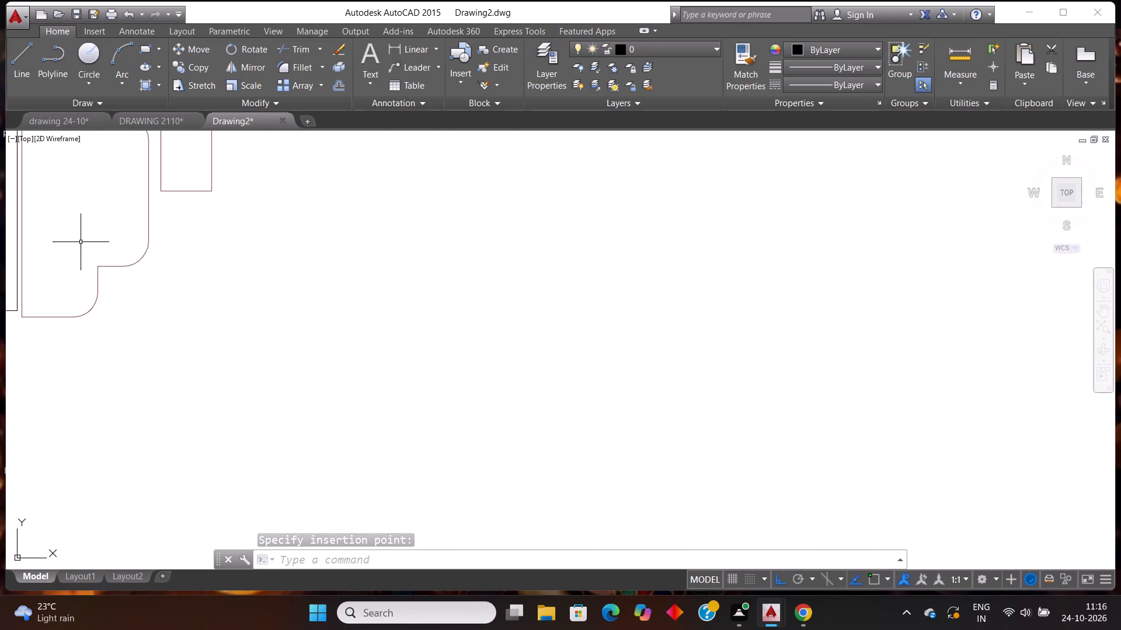
pyautogui.scroll(-6, 339, 326)
pyautogui.scroll(3, 248, 308)
pyautogui.scroll(2, 703, 394)
pyautogui.moveTo(605, 390); pyautogui.dragTo(590, 387)
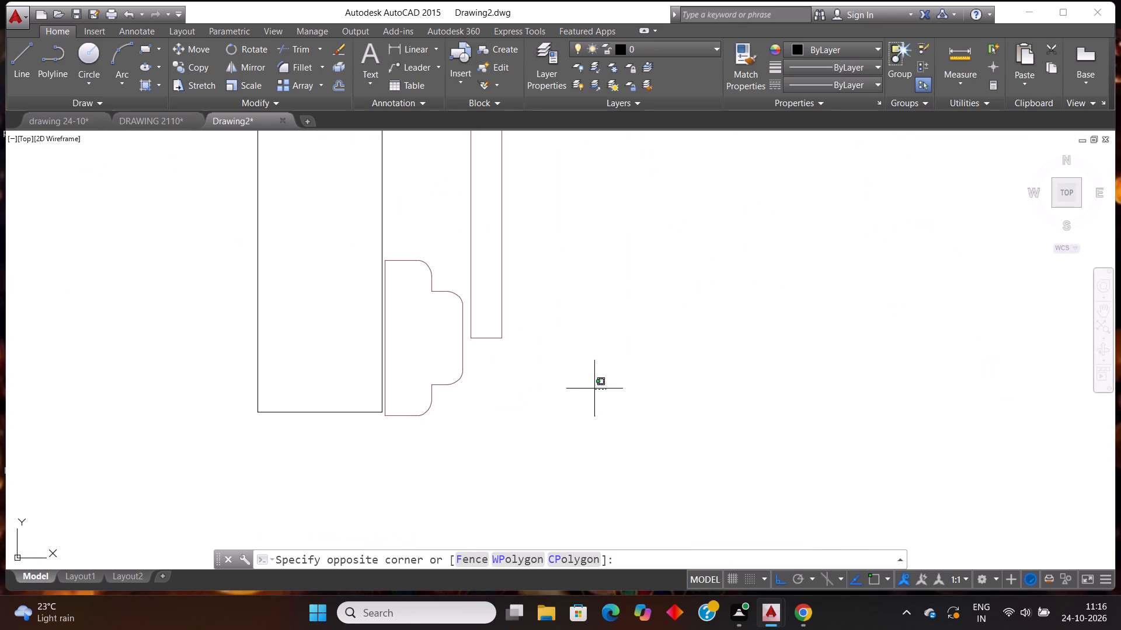
pyautogui.moveTo(590, 387); pyautogui.dragTo(570, 382)
pyautogui.click(413, 309)
pyautogui.press('m')
pyautogui.press('Return')
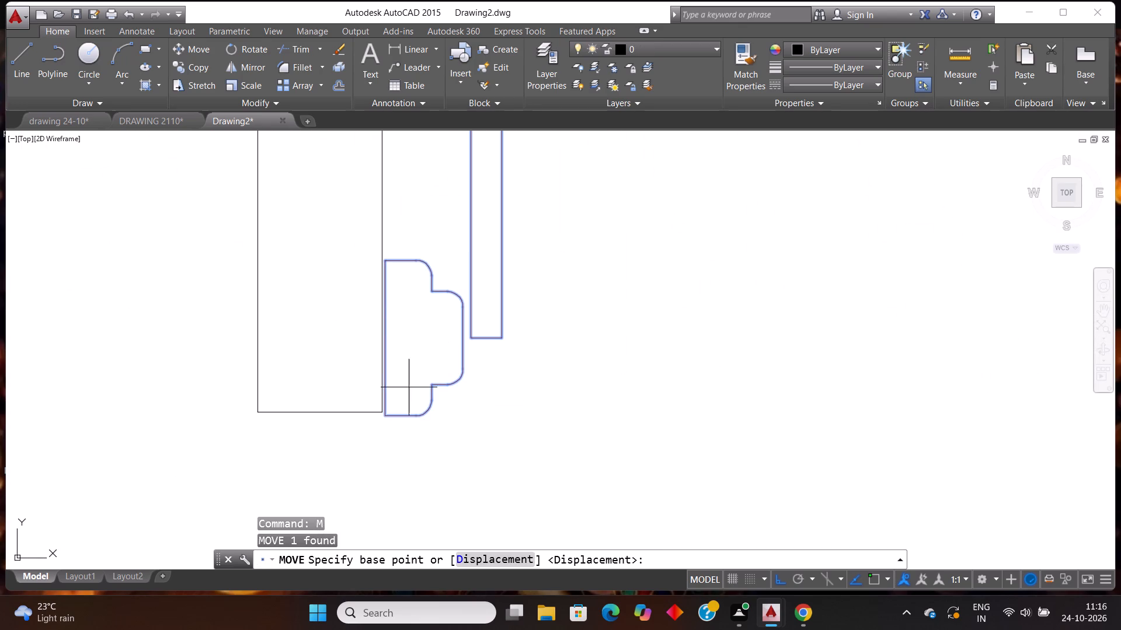
pyautogui.scroll(3, 385, 418)
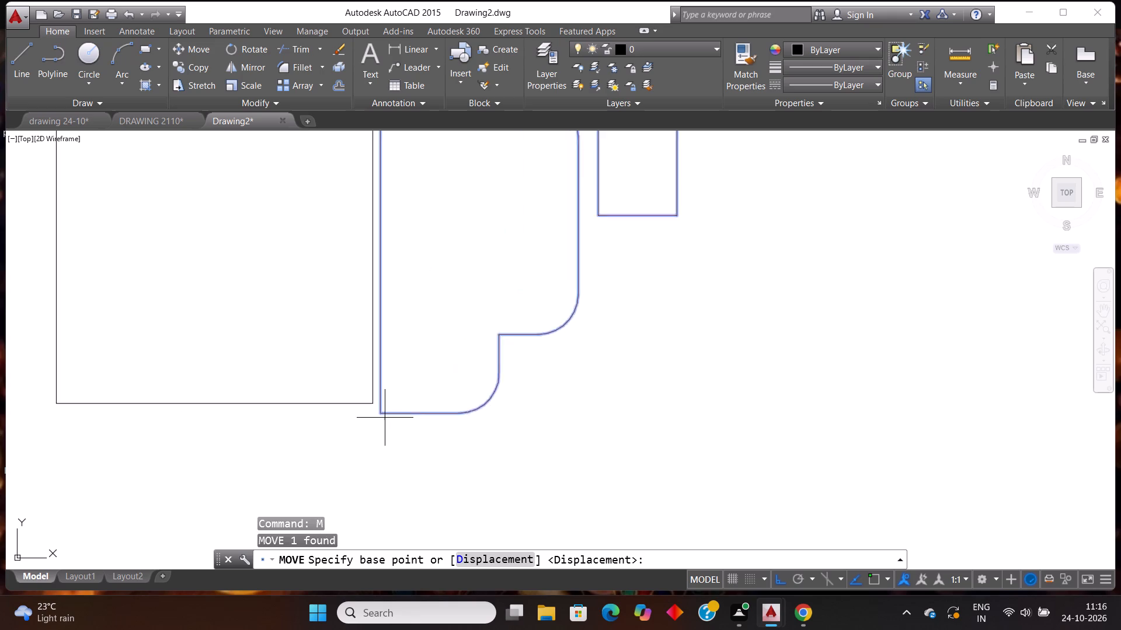
pyautogui.scroll(3, 385, 418)
pyautogui.click(337, 392)
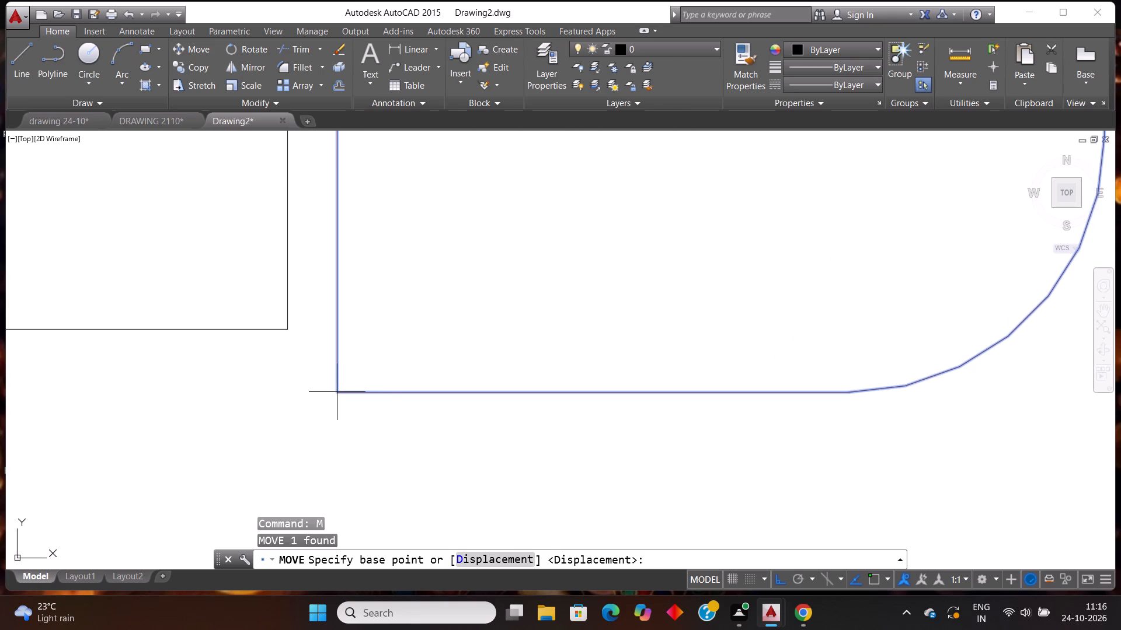
pyautogui.click(287, 330)
# Move the door horizontally to bring its left frame against the partition wall's bottom corner.
pyautogui.scroll(-3, 331, 333)
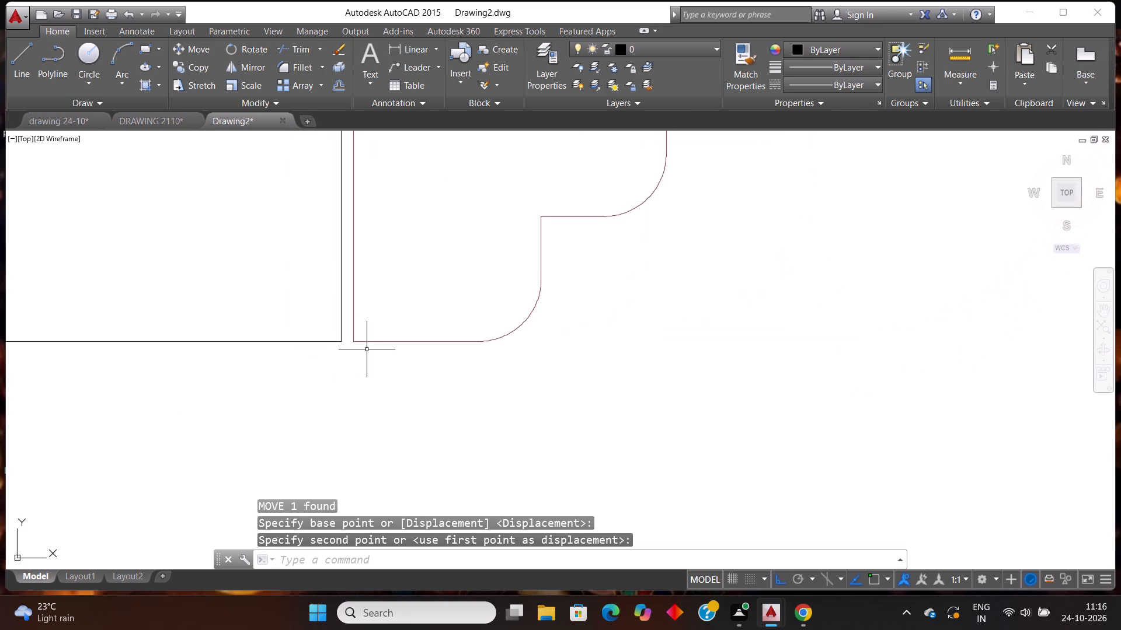
pyautogui.scroll(-6, 377, 363)
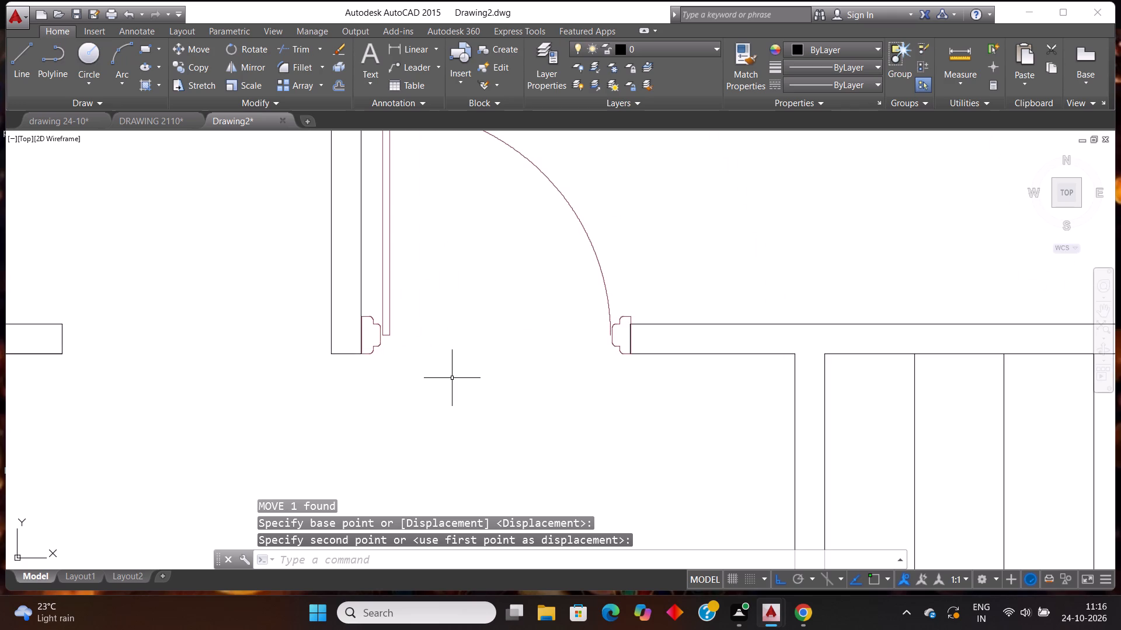
pyautogui.scroll(1, 417, 360)
pyautogui.moveTo(436, 349); pyautogui.dragTo(387, 317)
pyautogui.click(359, 293)
pyautogui.press('m')
pyautogui.press('Return')
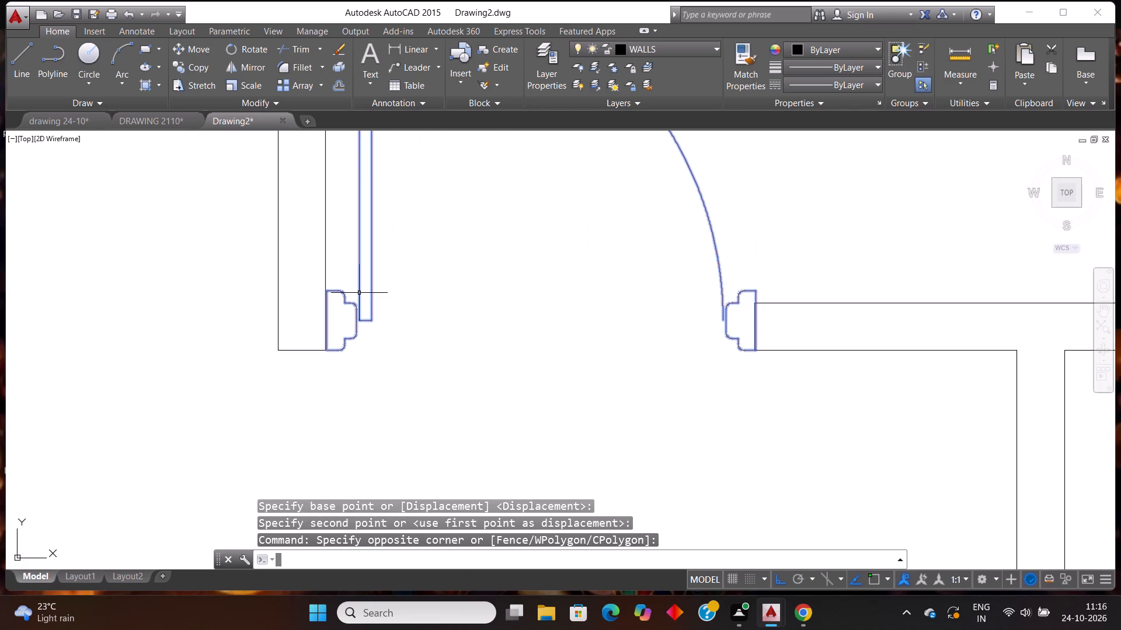
pyautogui.scroll(3, 319, 314)
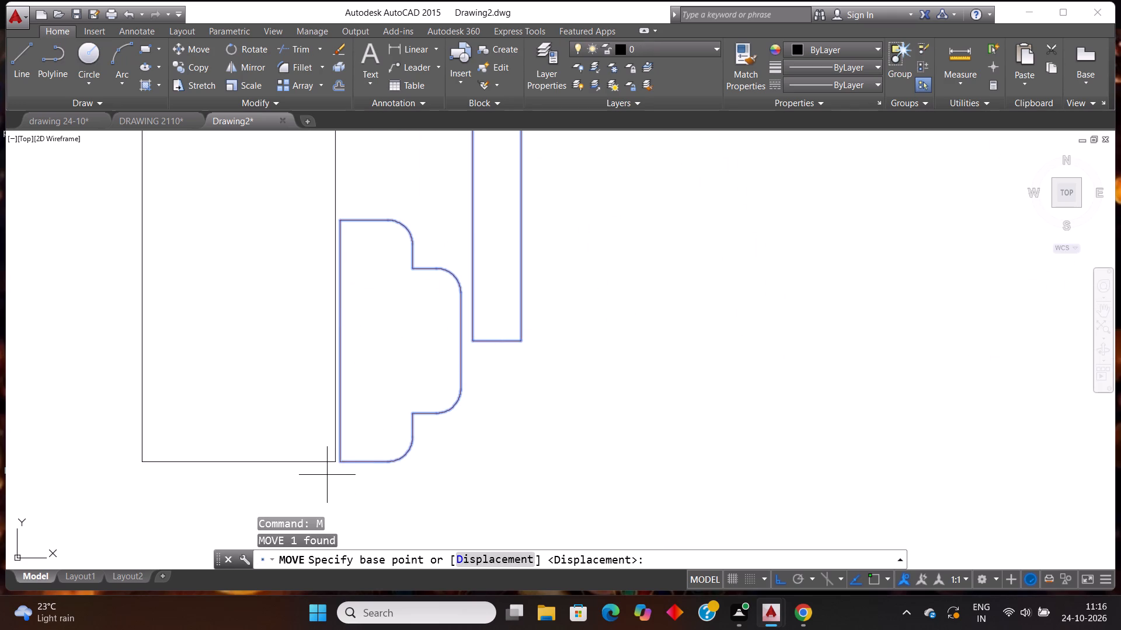
pyautogui.scroll(4, 328, 475)
pyautogui.scroll(2, 381, 422)
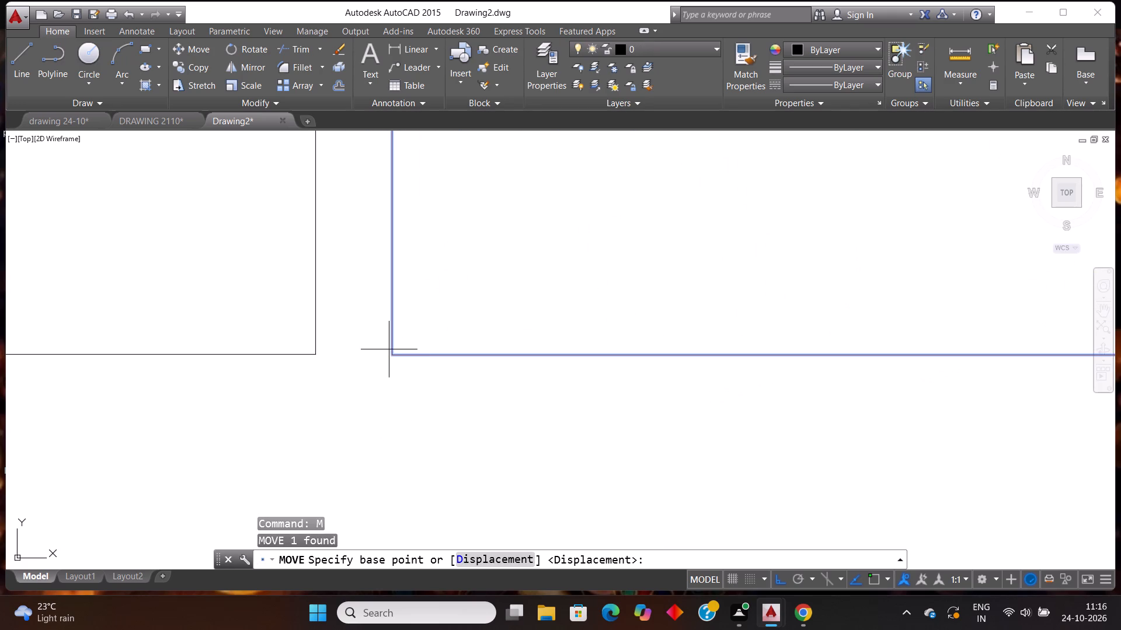
pyautogui.click(392, 356)
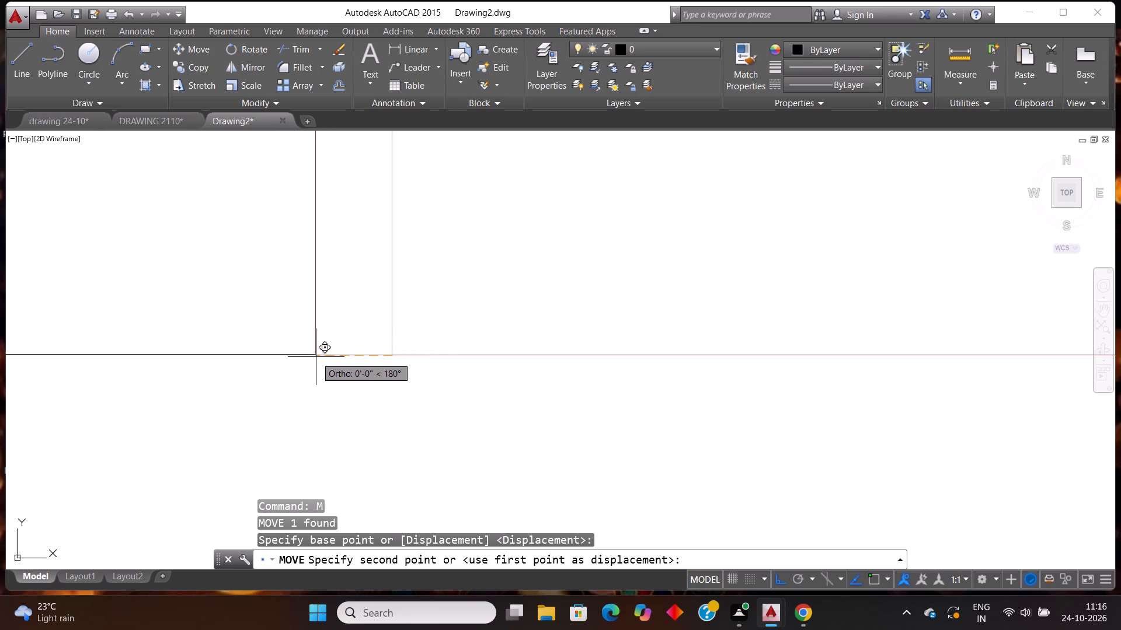
pyautogui.click(315, 355)
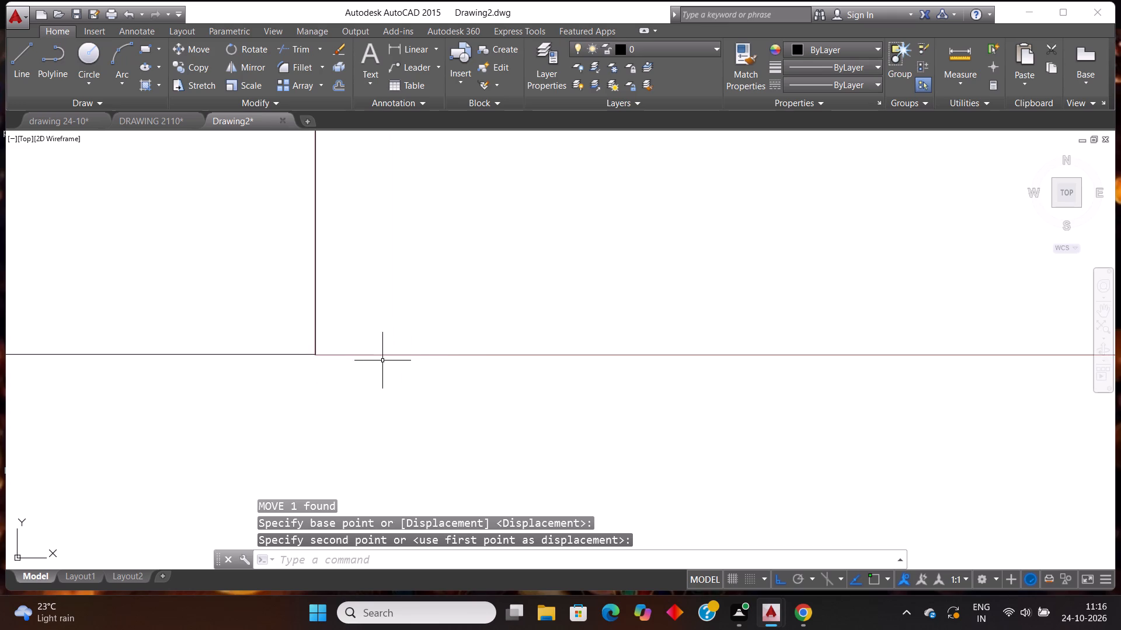
# Zoom in closely and move the door vertically to level its left frame's bottom corner with the partition wall's end.
pyautogui.scroll(4, 319, 359)
pyautogui.scroll(1, 279, 332)
pyautogui.moveTo(416, 401); pyautogui.dragTo(401, 378)
pyautogui.click(363, 300)
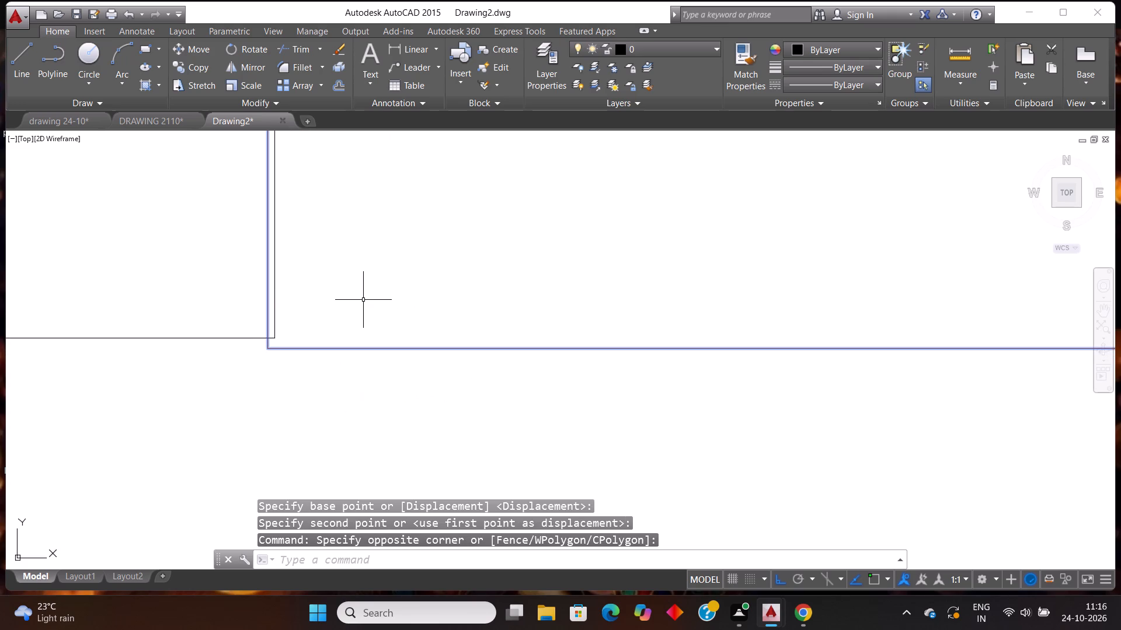
pyautogui.press('m')
pyautogui.press('Return')
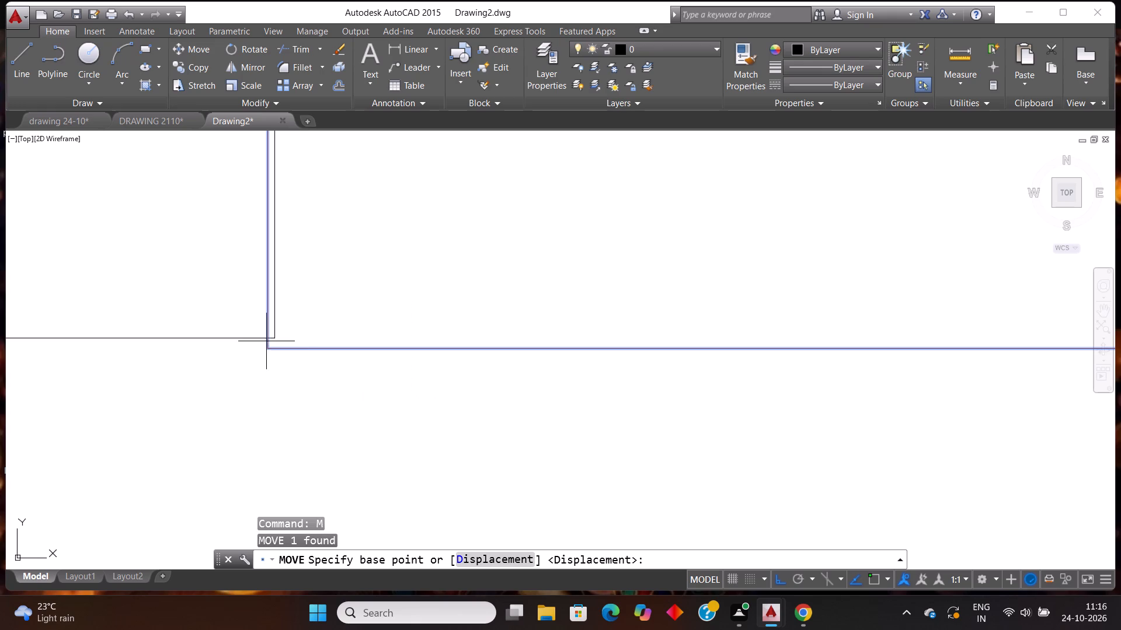
pyautogui.click(267, 349)
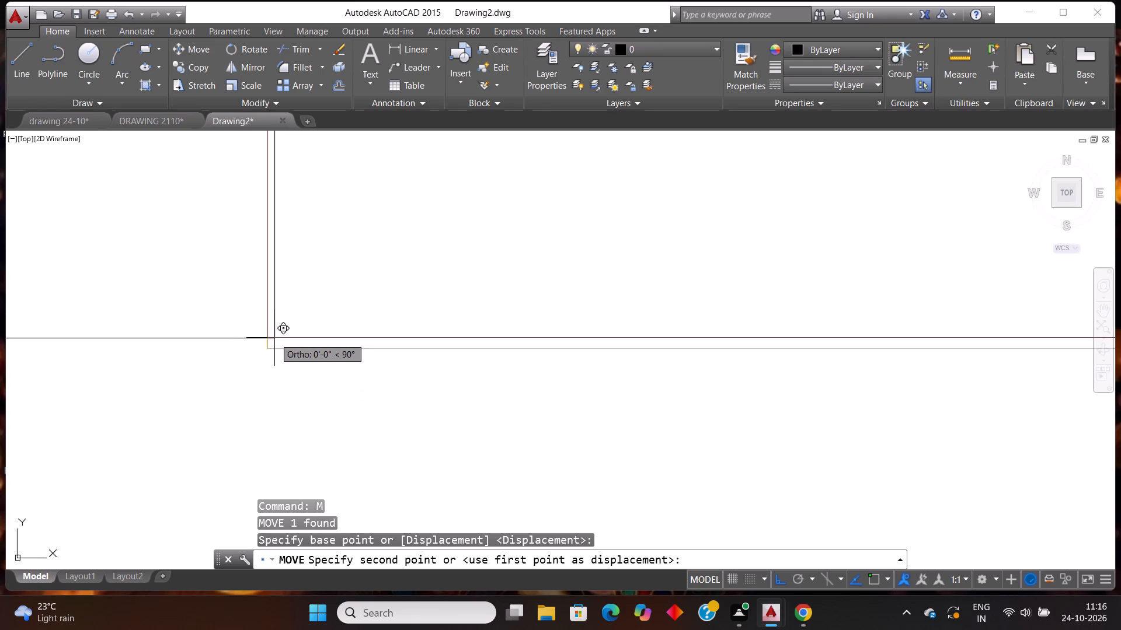
pyautogui.click(274, 338)
# Move the door horizontally by its left frame's bottom corner to close the remaining offset from the partition wall's face.
pyautogui.scroll(-1, 358, 351)
pyautogui.moveTo(378, 359); pyautogui.dragTo(353, 338)
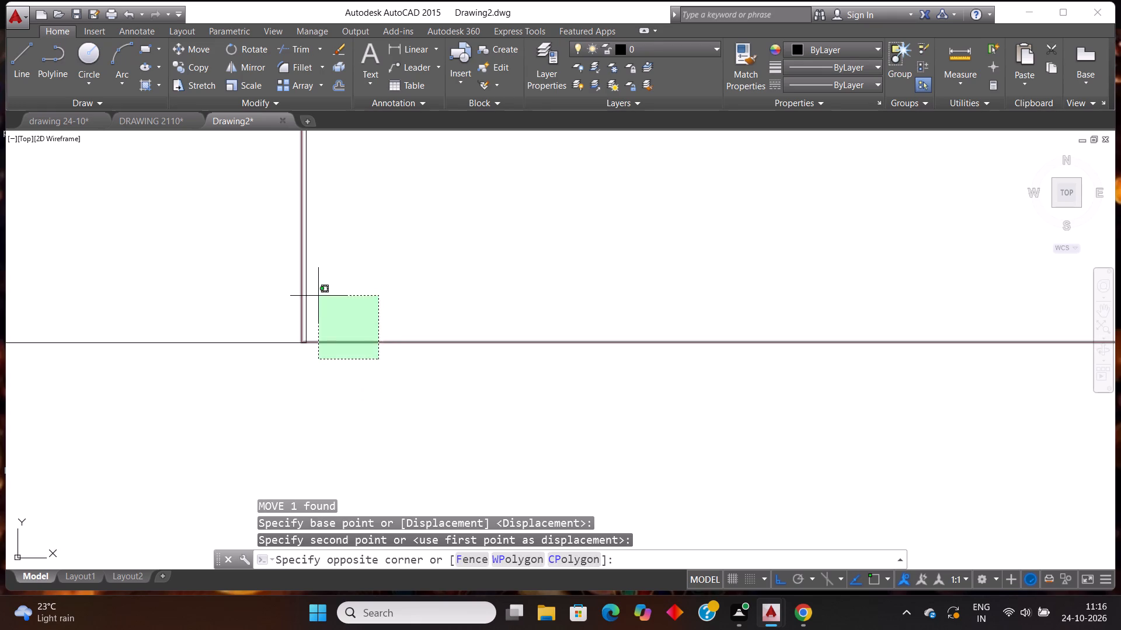
pyautogui.click(315, 292)
pyautogui.press('m')
pyautogui.press('Return')
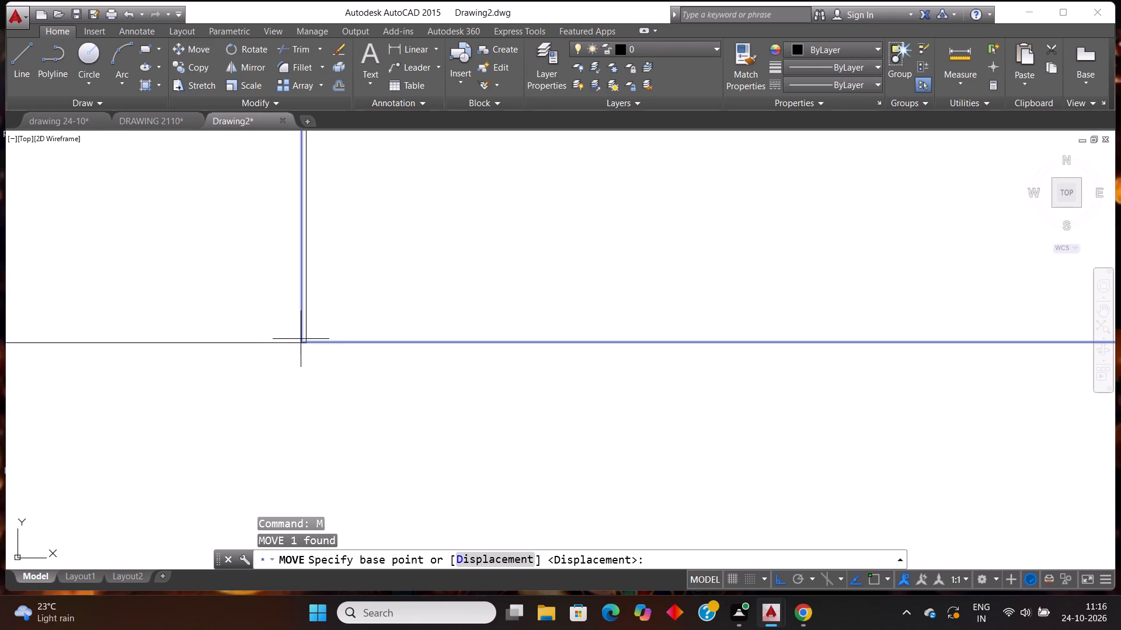
pyautogui.scroll(7, 299, 346)
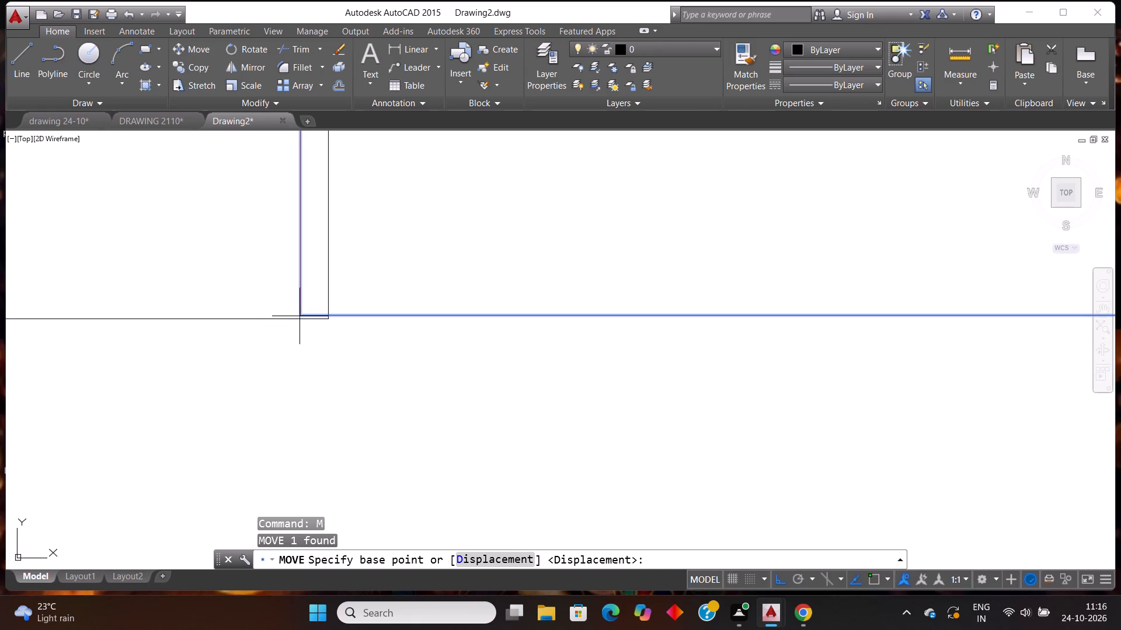
pyautogui.click(300, 316)
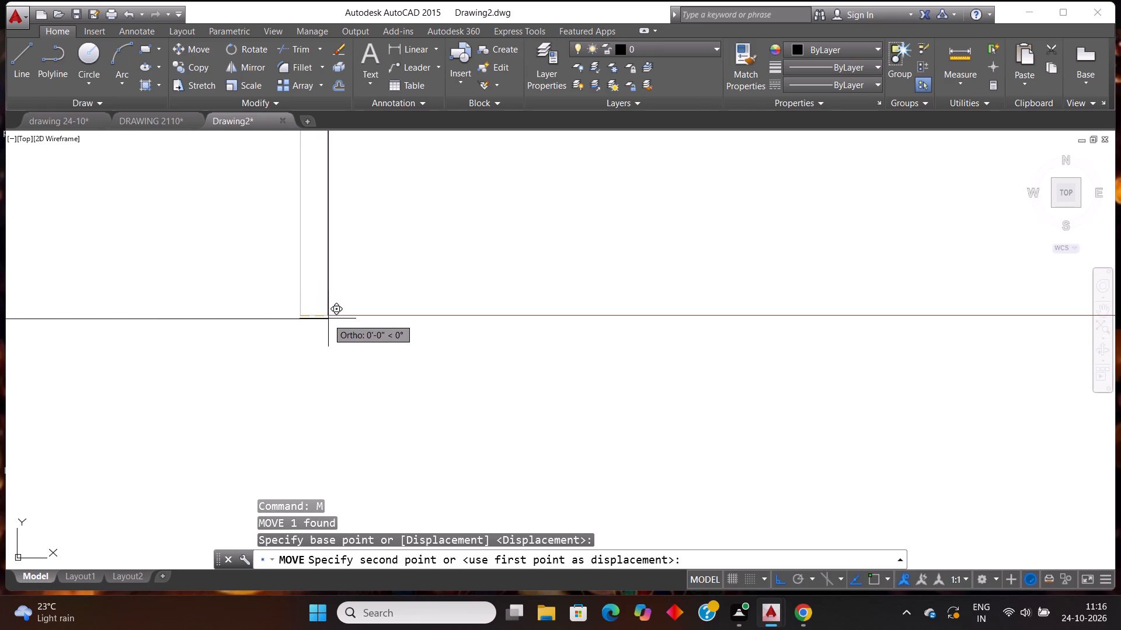
pyautogui.click(328, 319)
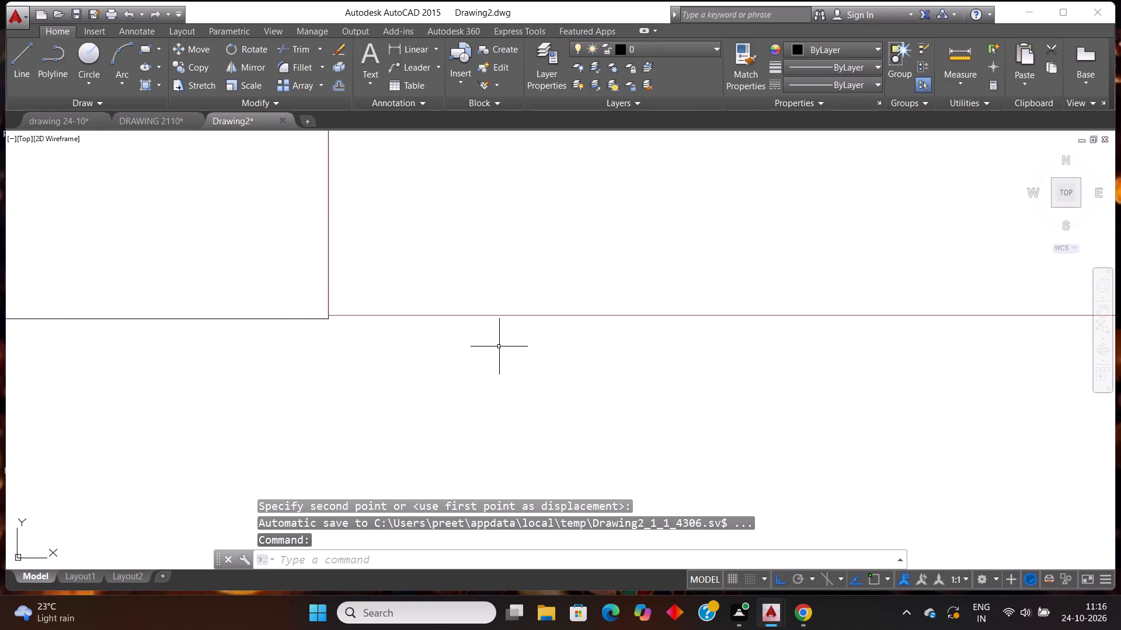
pyautogui.scroll(-19, 422, 334)
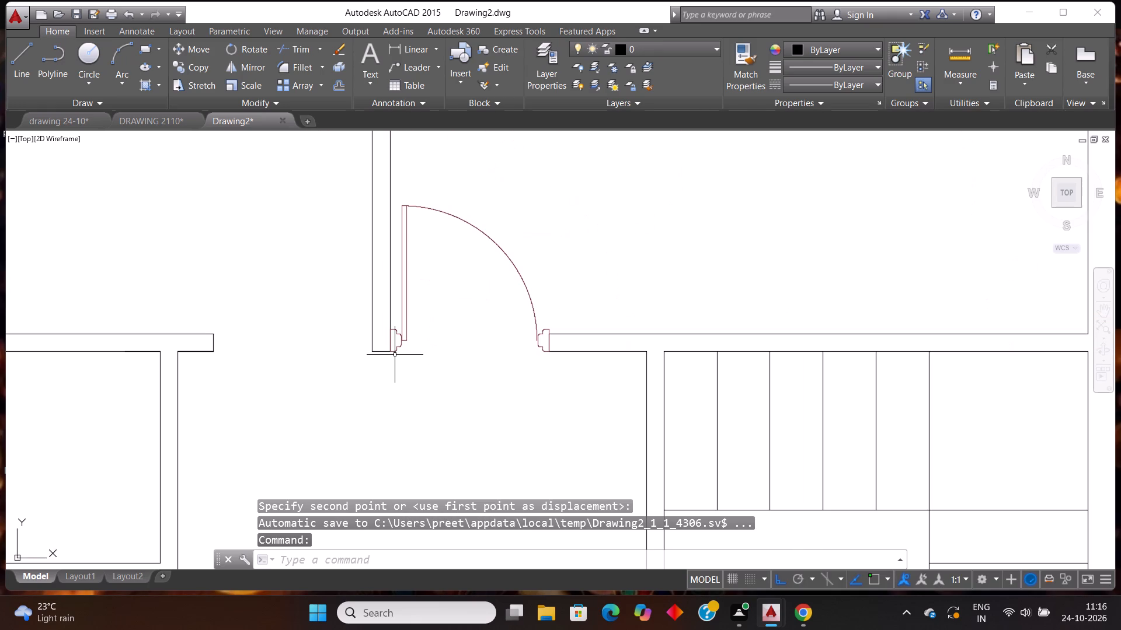
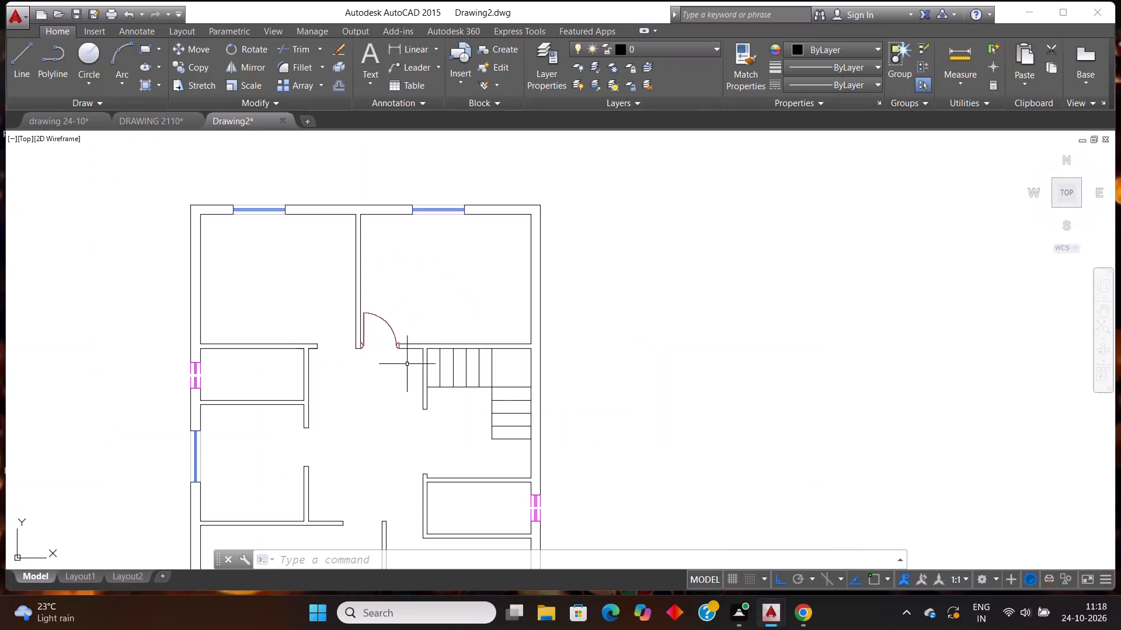
# Mirror the spare single door outside the plan about a vertical line at its left frame, keeping the original.
pyautogui.scroll(-1, 328, 354)
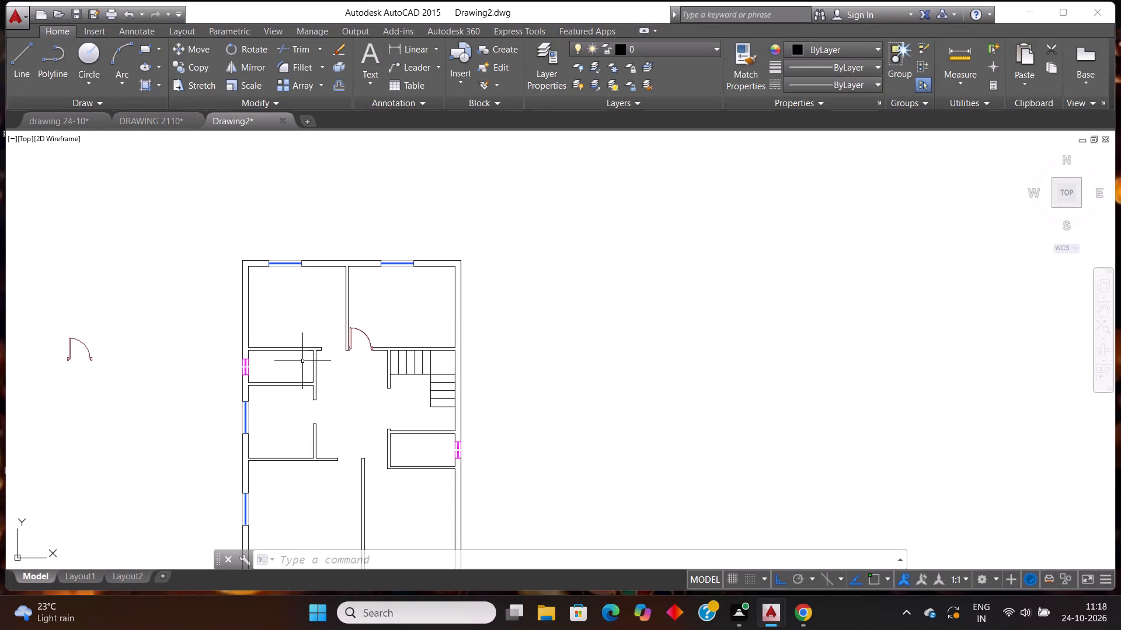
pyautogui.scroll(-1, 296, 363)
pyautogui.click(196, 376)
pyautogui.click(136, 327)
pyautogui.write('MI')
pyautogui.press('Return')
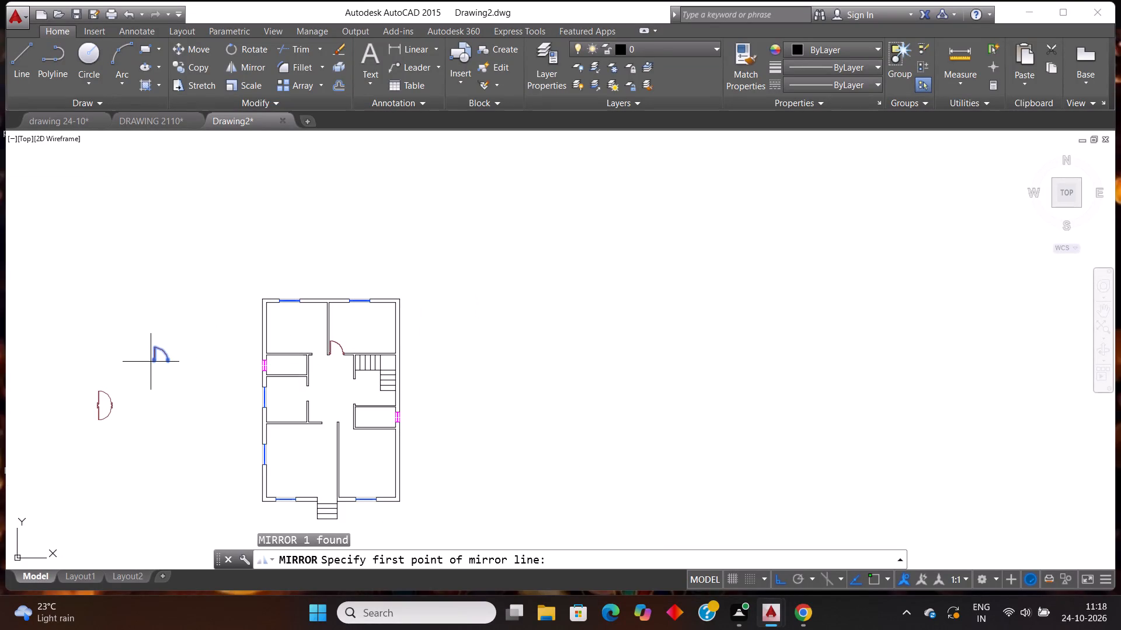
pyautogui.click(153, 362)
pyautogui.click(92, 300)
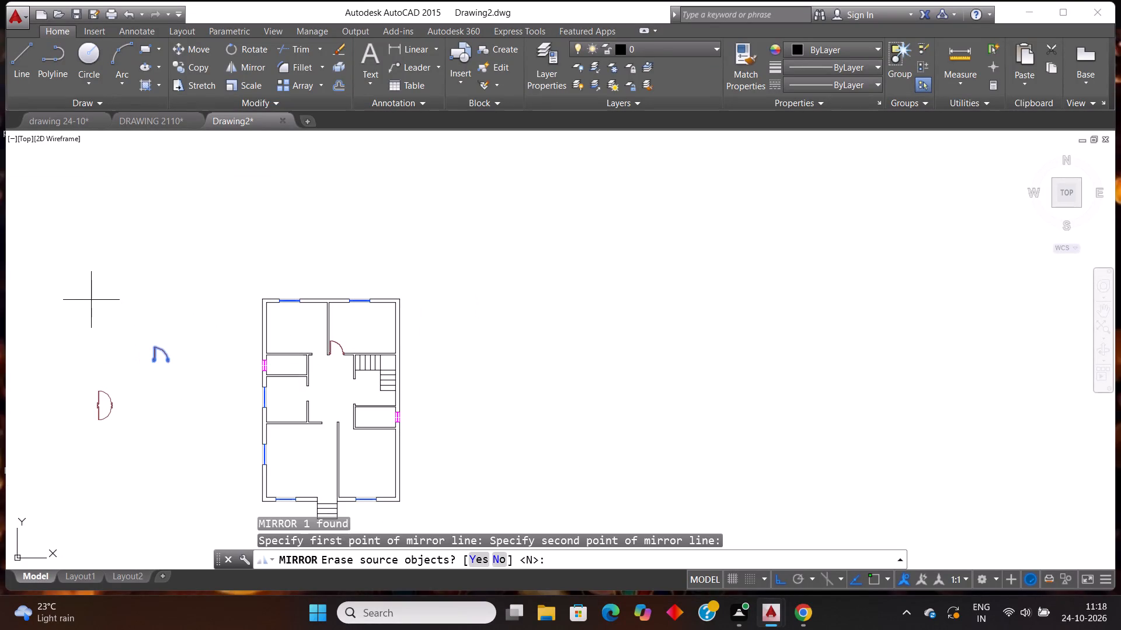
pyautogui.press('n')
pyautogui.press('Return')
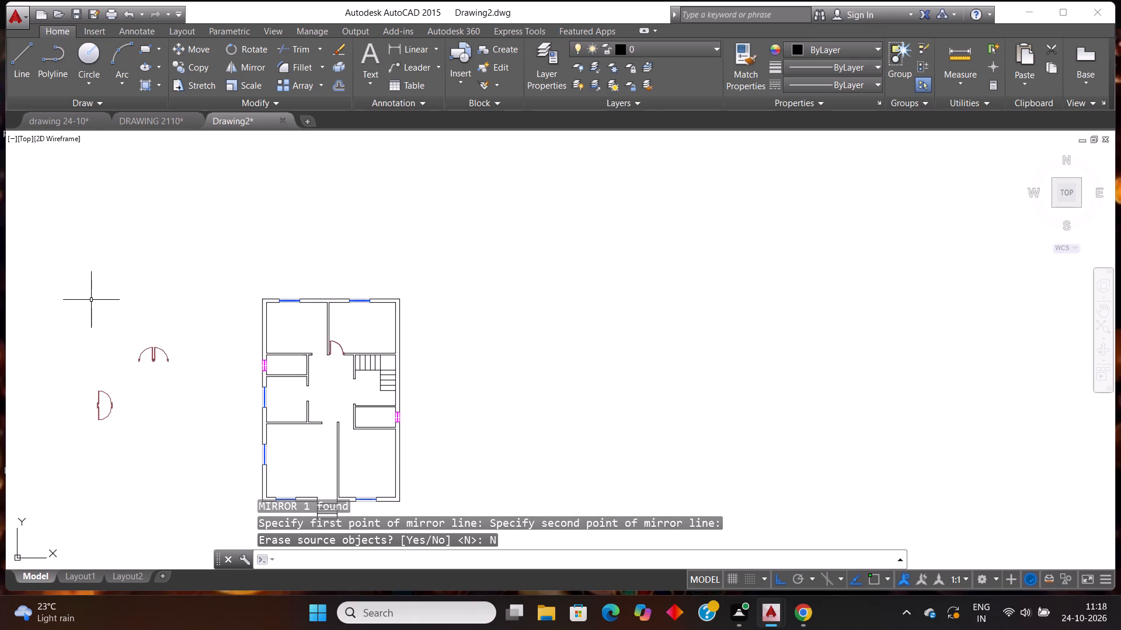
# Copy the mirrored single door and paste it into the upper-left room's doorway, with its left frame against the wall end.
pyautogui.scroll(2, 105, 324)
pyautogui.click(188, 424)
pyautogui.click(161, 384)
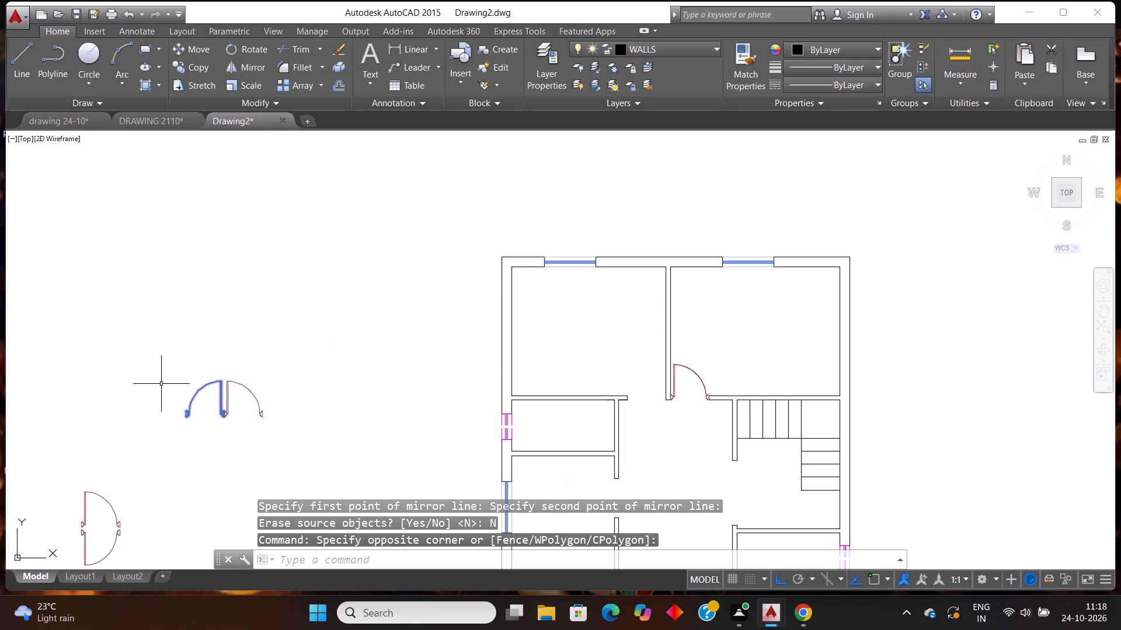
pyautogui.hotkey('ctrl', 'c')
pyautogui.hotkey('ctrl', 'v')
pyautogui.scroll(1, 636, 421)
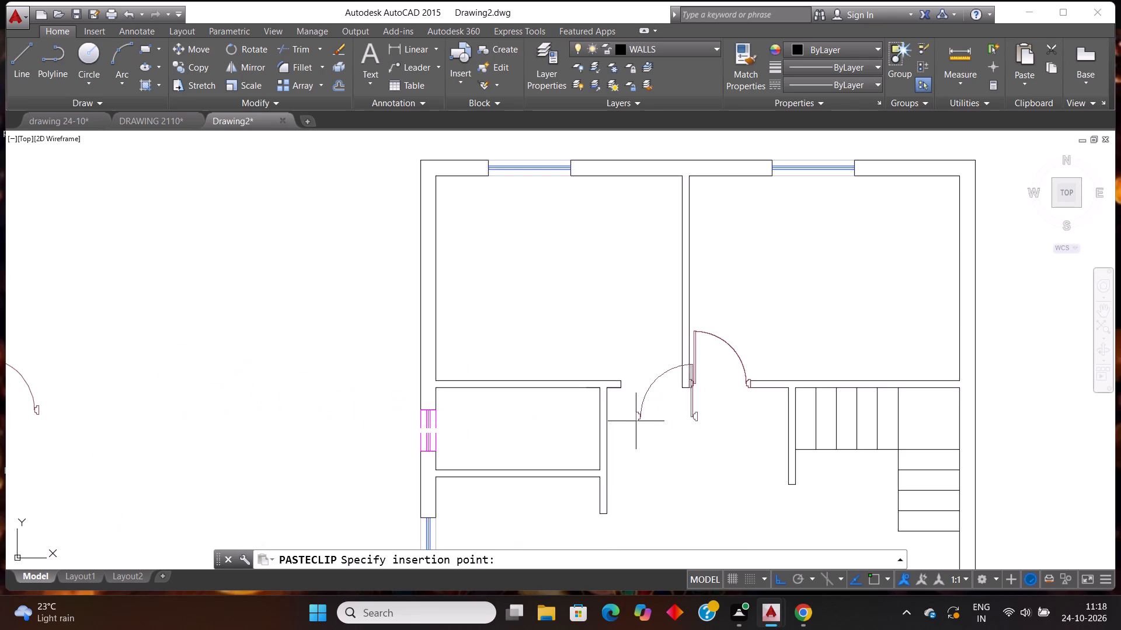
pyautogui.scroll(4, 619, 398)
pyautogui.scroll(1, 603, 339)
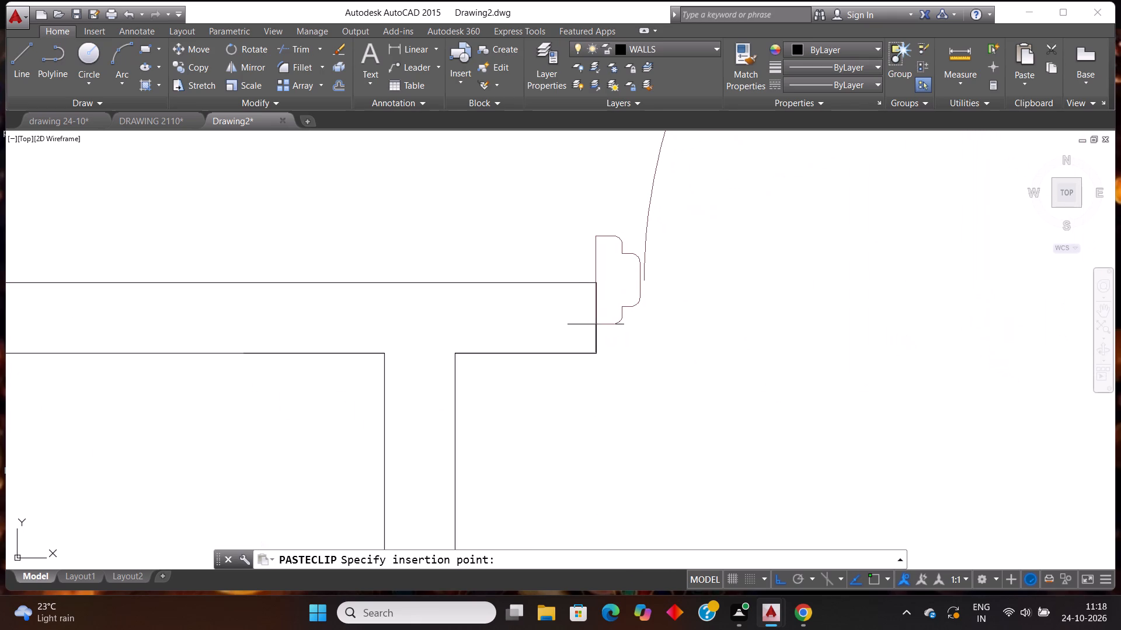
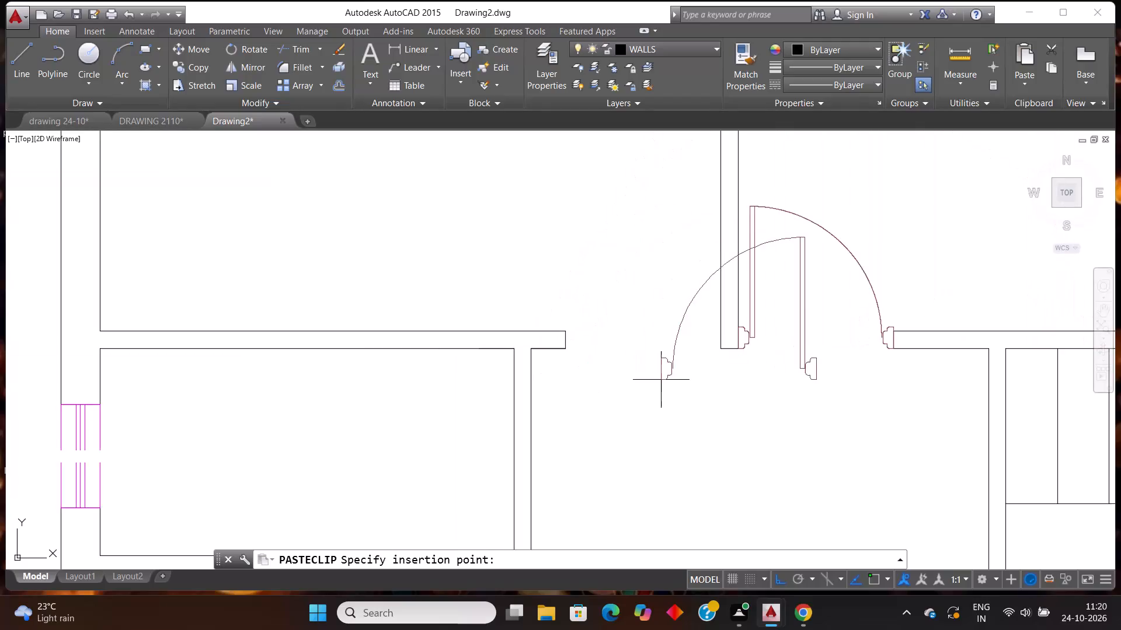
# Place the pasted mirrored single door in the upper-left room's doorway, its left frame's lower corner on the wall end's lower corner.
pyautogui.scroll(-1, 660, 380)
pyautogui.scroll(5, 606, 367)
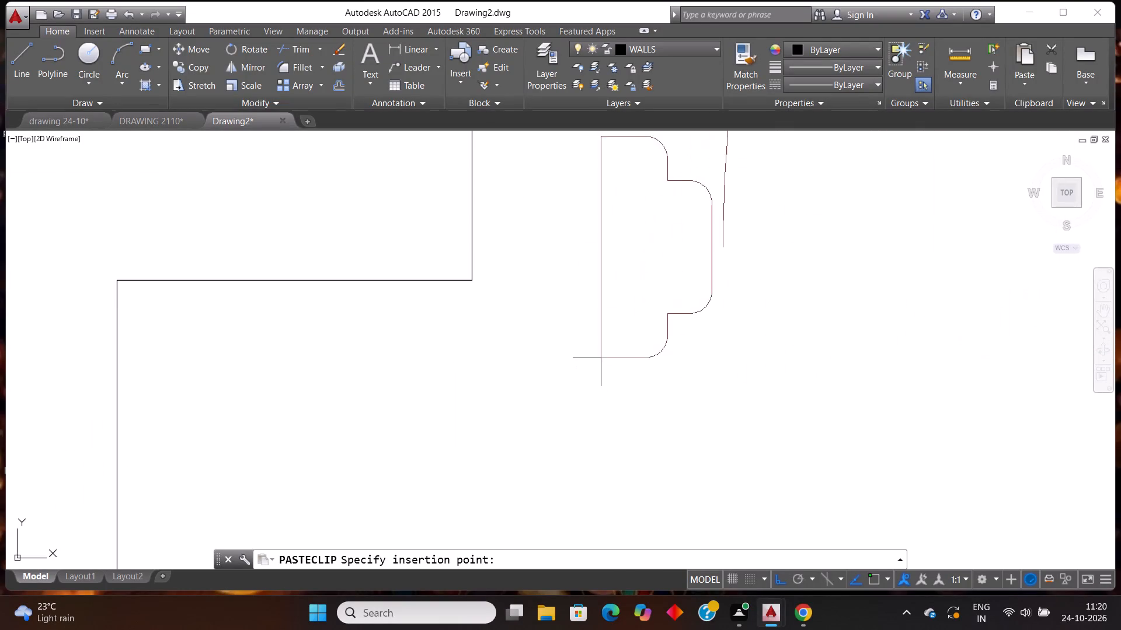
pyautogui.scroll(1, 601, 358)
pyautogui.scroll(-2, 559, 376)
pyautogui.scroll(1, 535, 299)
pyautogui.scroll(2, 517, 355)
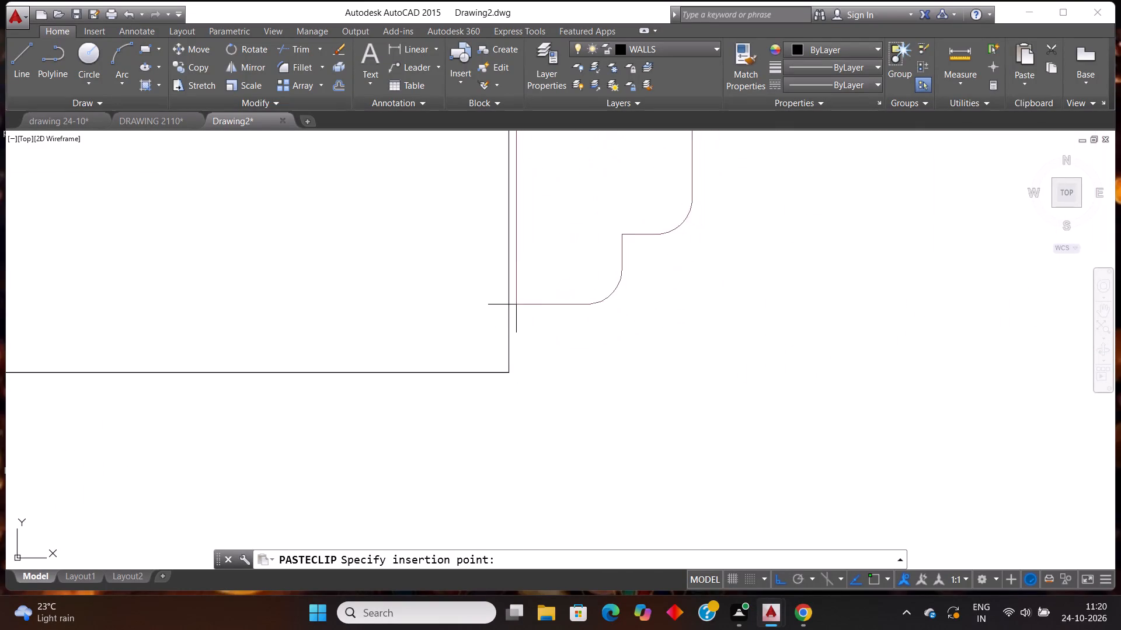
pyautogui.scroll(3, 516, 304)
pyautogui.scroll(-2, 520, 429)
pyautogui.scroll(5, 507, 509)
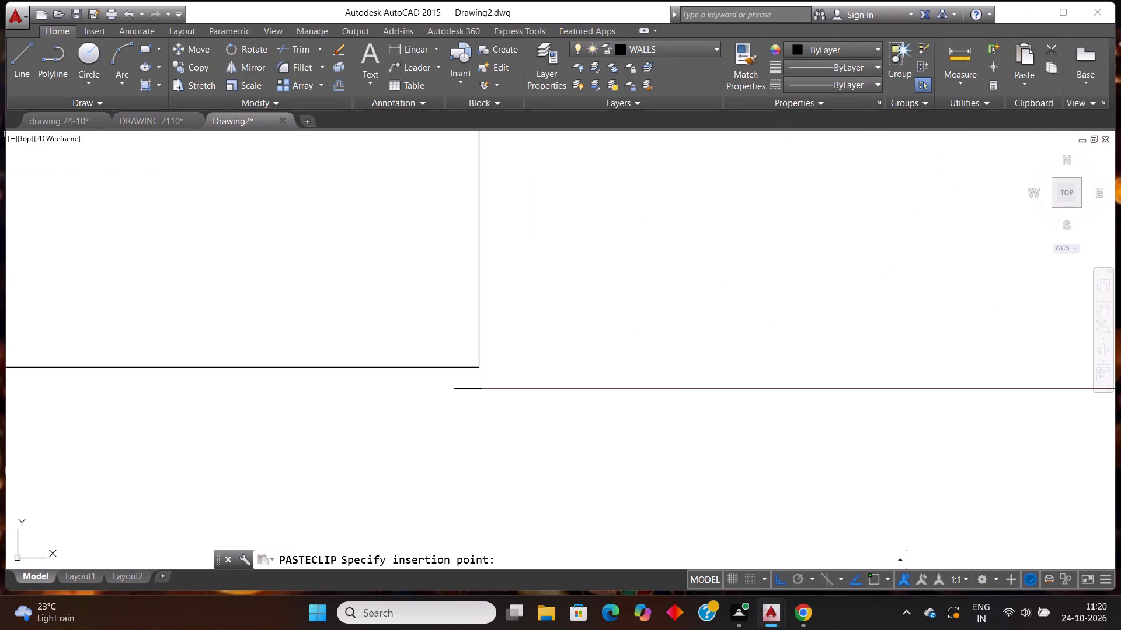
pyautogui.scroll(7, 476, 379)
pyautogui.scroll(5, 413, 453)
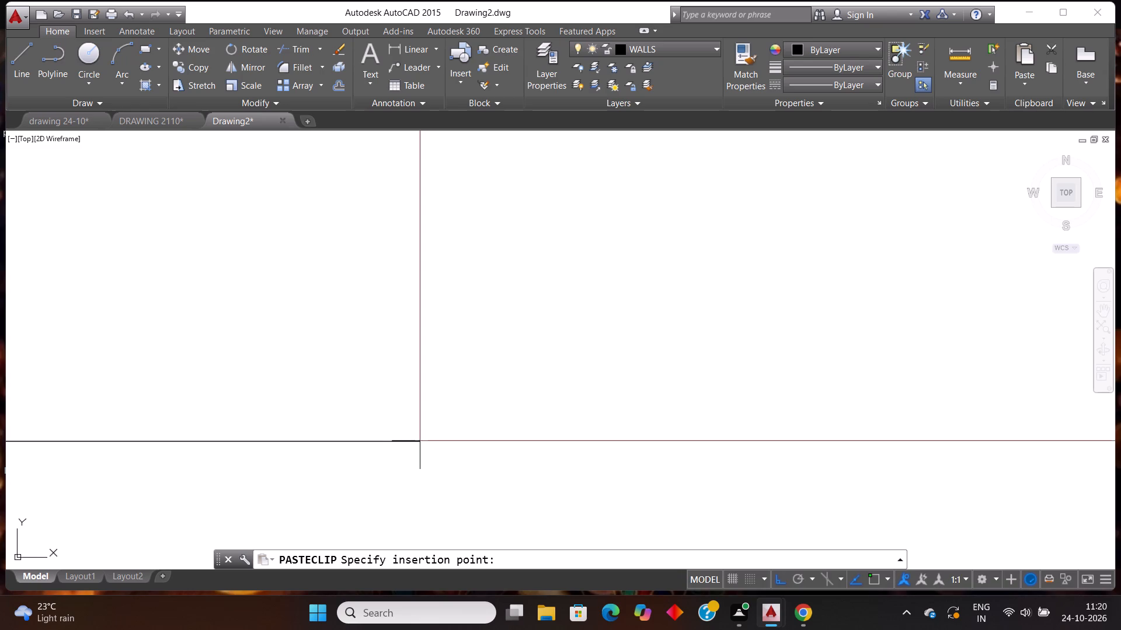
pyautogui.click(420, 442)
pyautogui.scroll(3, 423, 435)
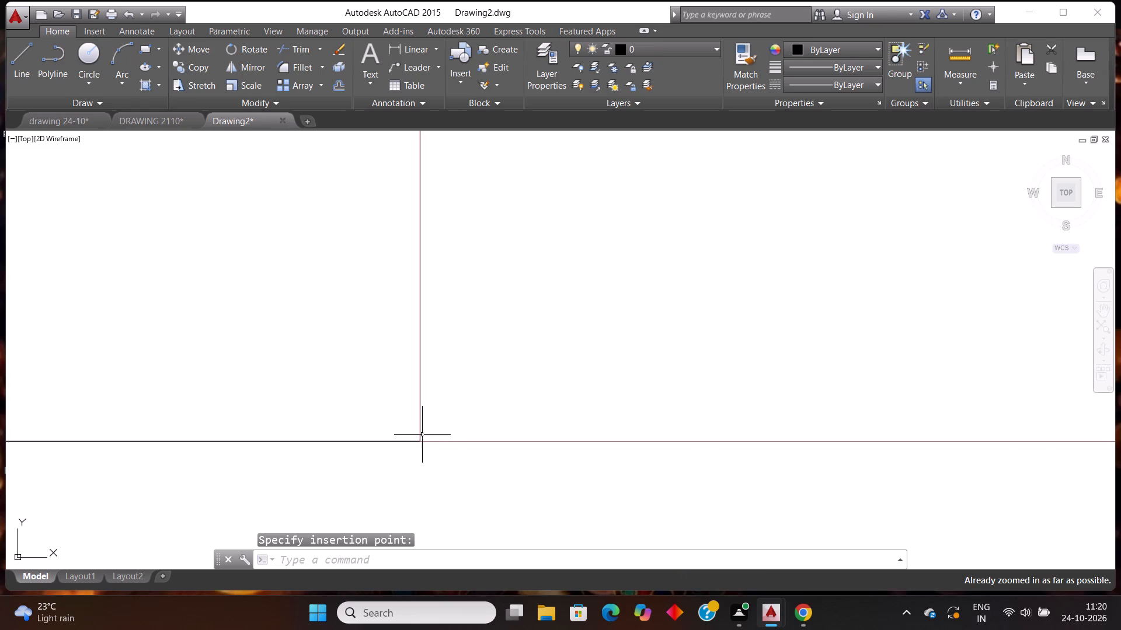
# Copy the lower, downward-swinging spare single door outside the plan and paste it into the lower-right room's doorway, hinge side at the left wall's top end.
pyautogui.scroll(-18, 402, 492)
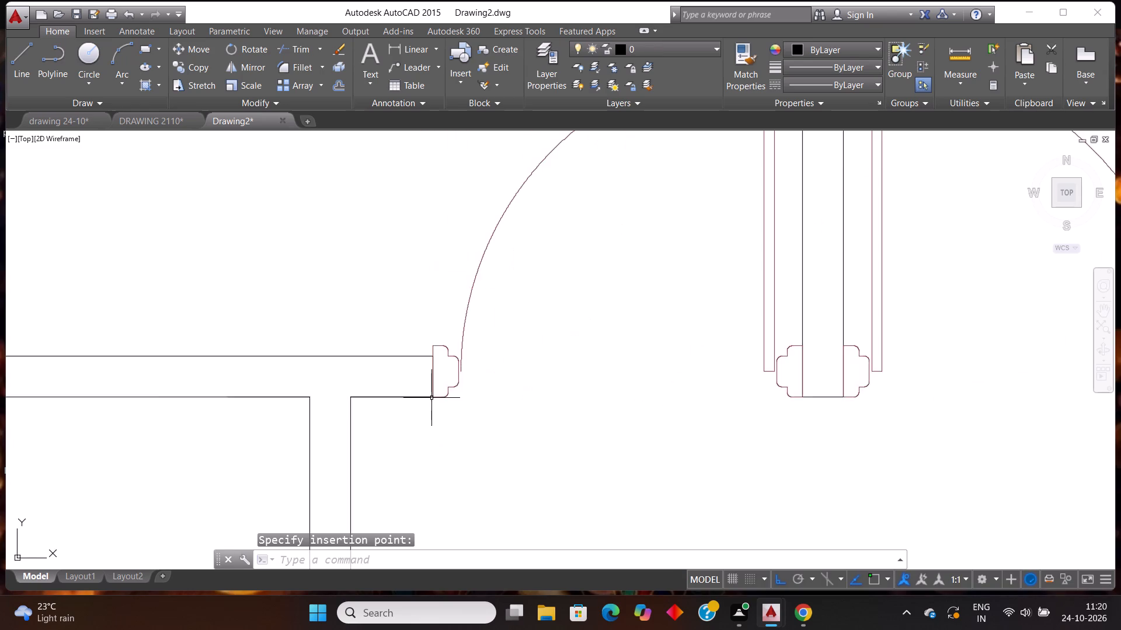
pyautogui.scroll(-4, 431, 398)
pyautogui.scroll(-1, 509, 384)
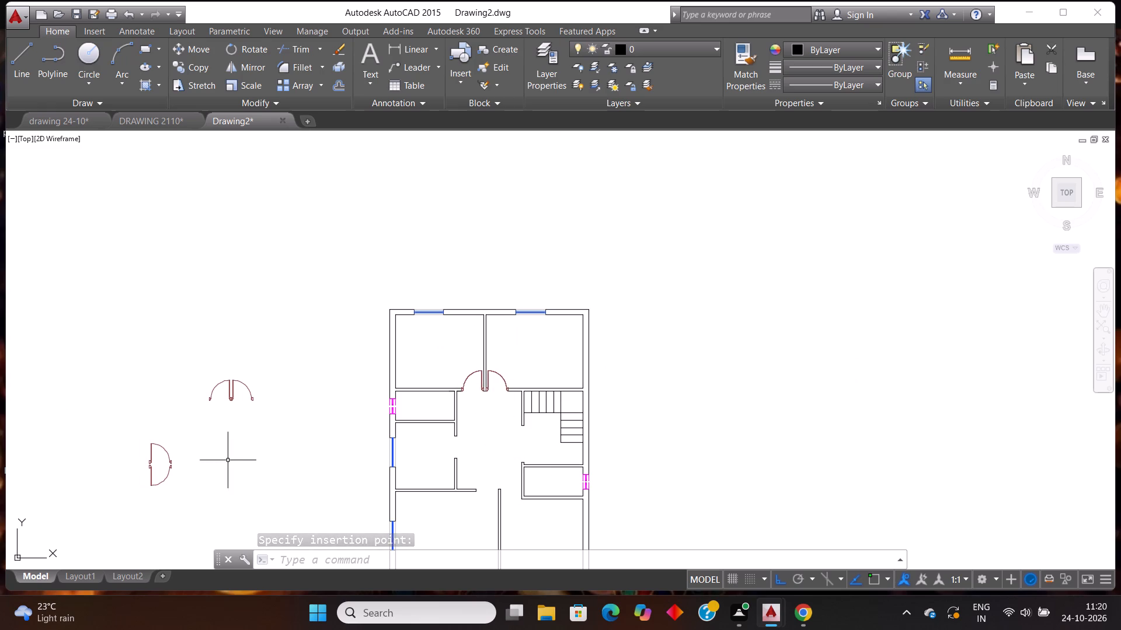
pyautogui.click(177, 508)
pyautogui.click(130, 482)
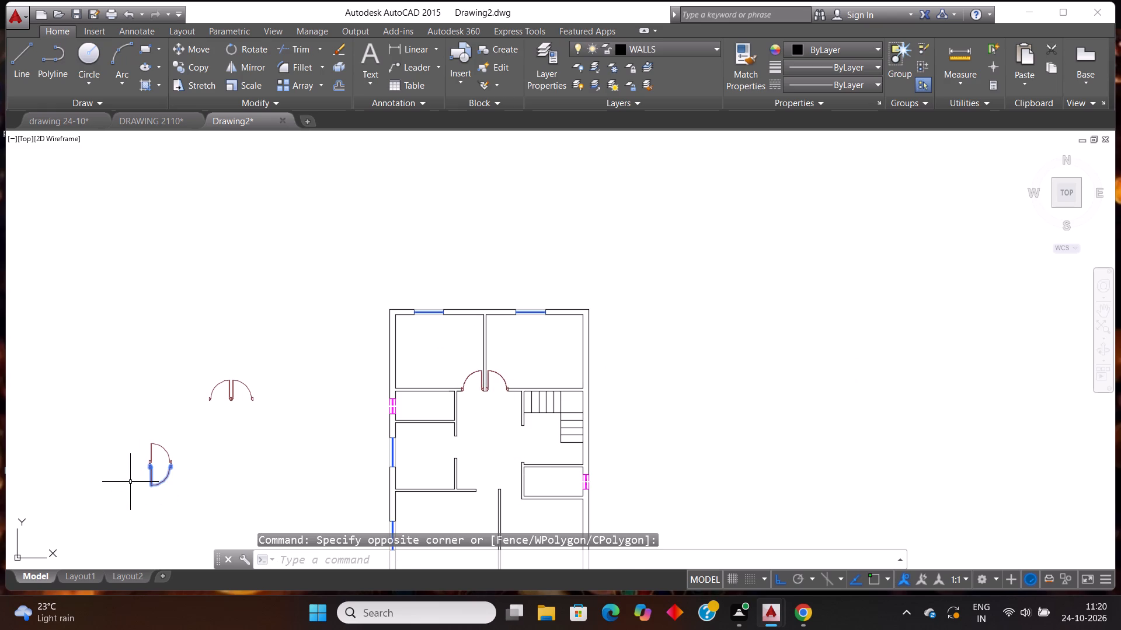
pyautogui.hotkey('ctrl', 'c')
pyautogui.hotkey('ctrl', 'v')
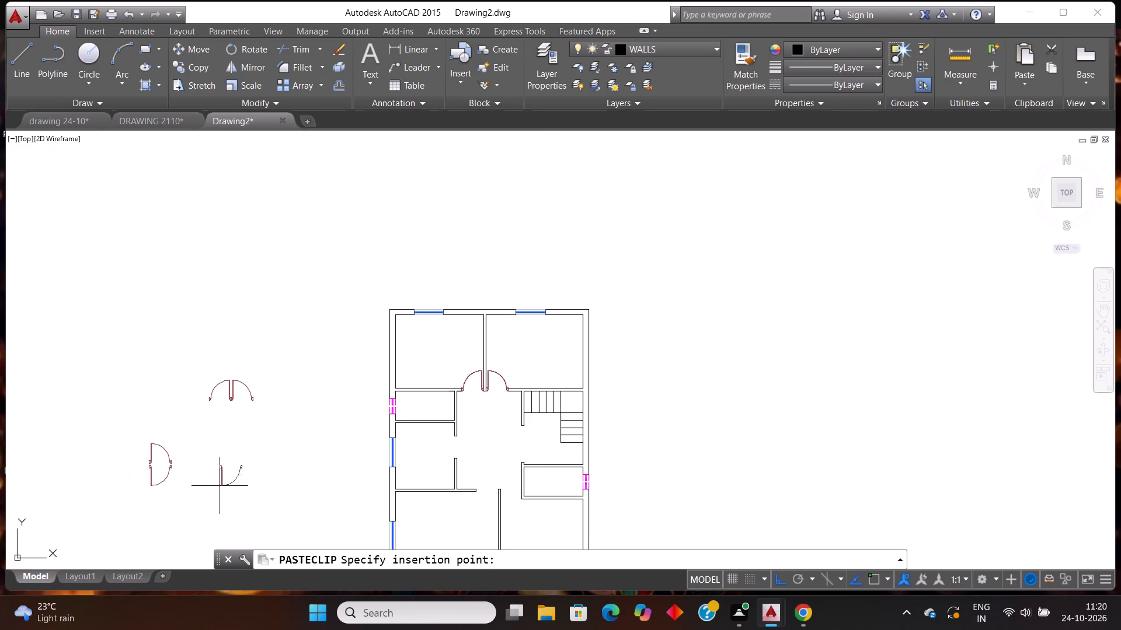
pyautogui.scroll(7, 500, 520)
pyautogui.scroll(-5, 458, 503)
pyautogui.scroll(2, 455, 464)
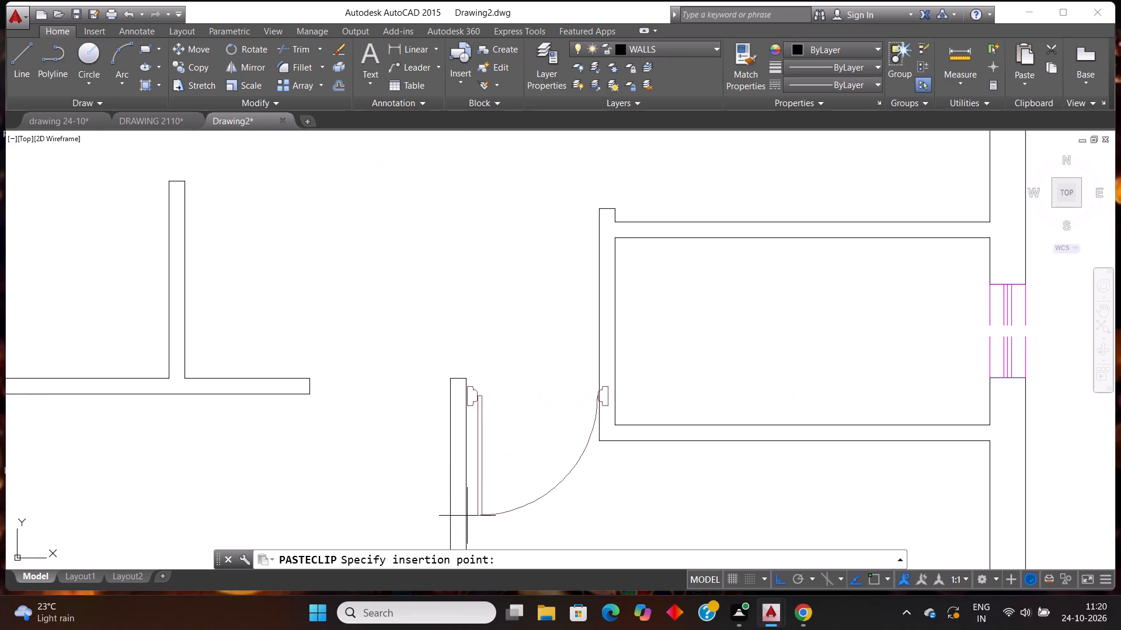
pyautogui.scroll(1, 467, 514)
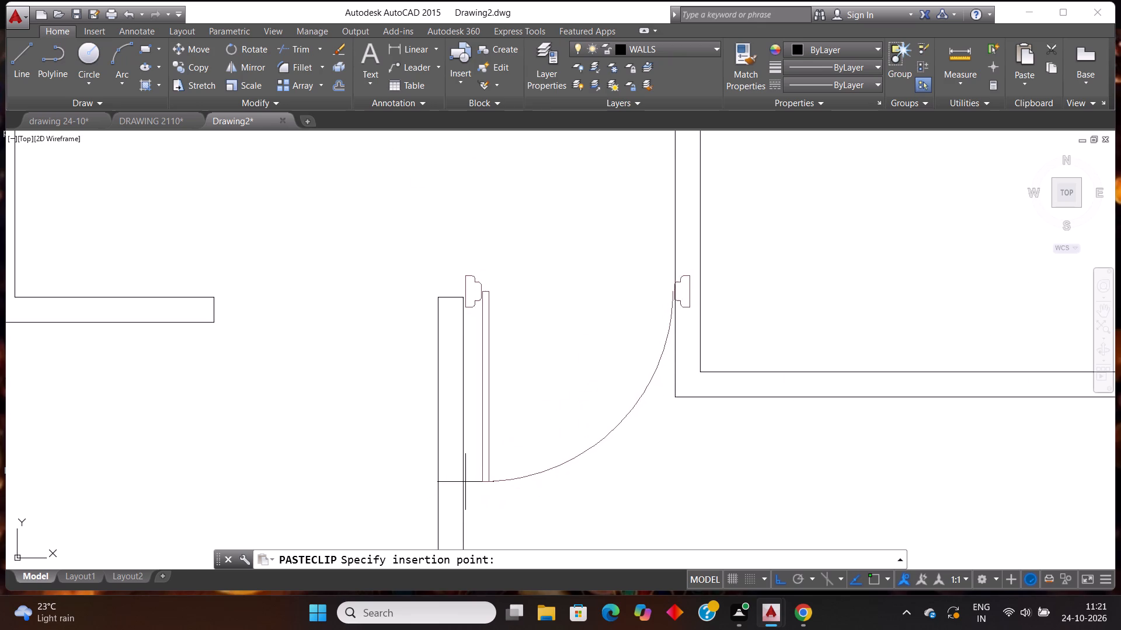
pyautogui.scroll(2, 465, 482)
pyautogui.scroll(-2, 465, 484)
pyautogui.scroll(1, 468, 387)
pyautogui.scroll(-1, 464, 405)
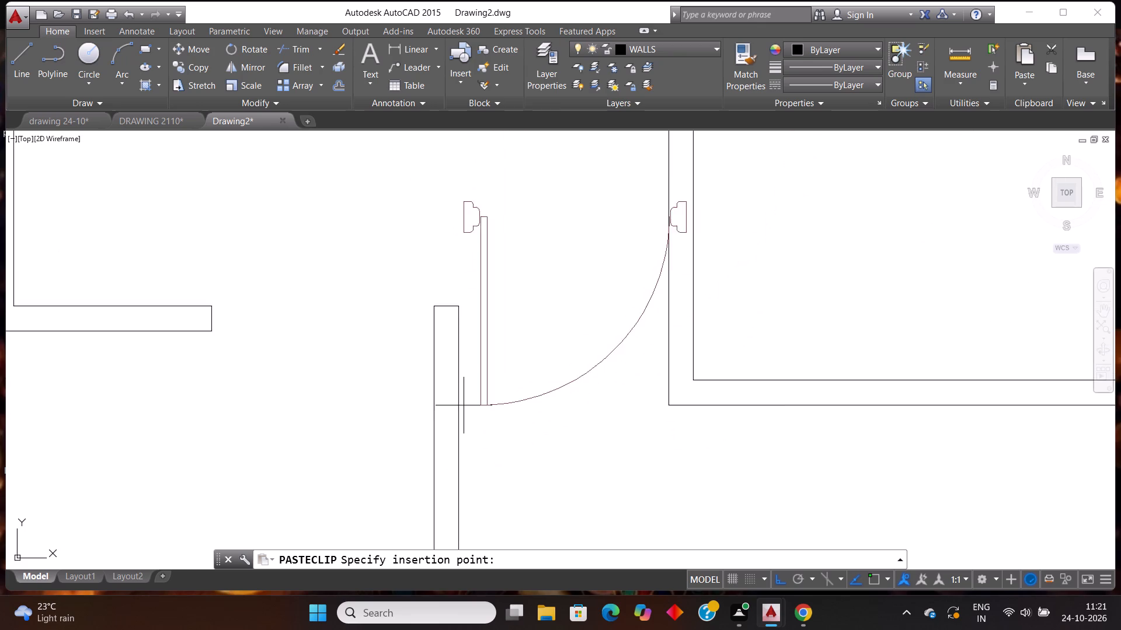
pyautogui.scroll(2, 471, 302)
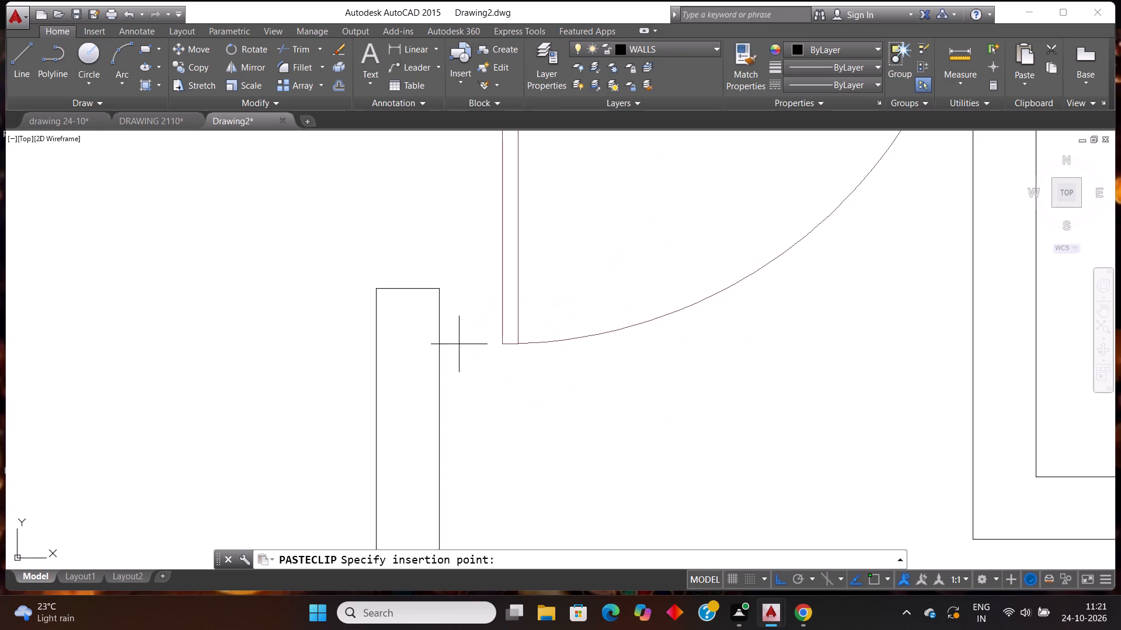
pyautogui.scroll(1, 459, 344)
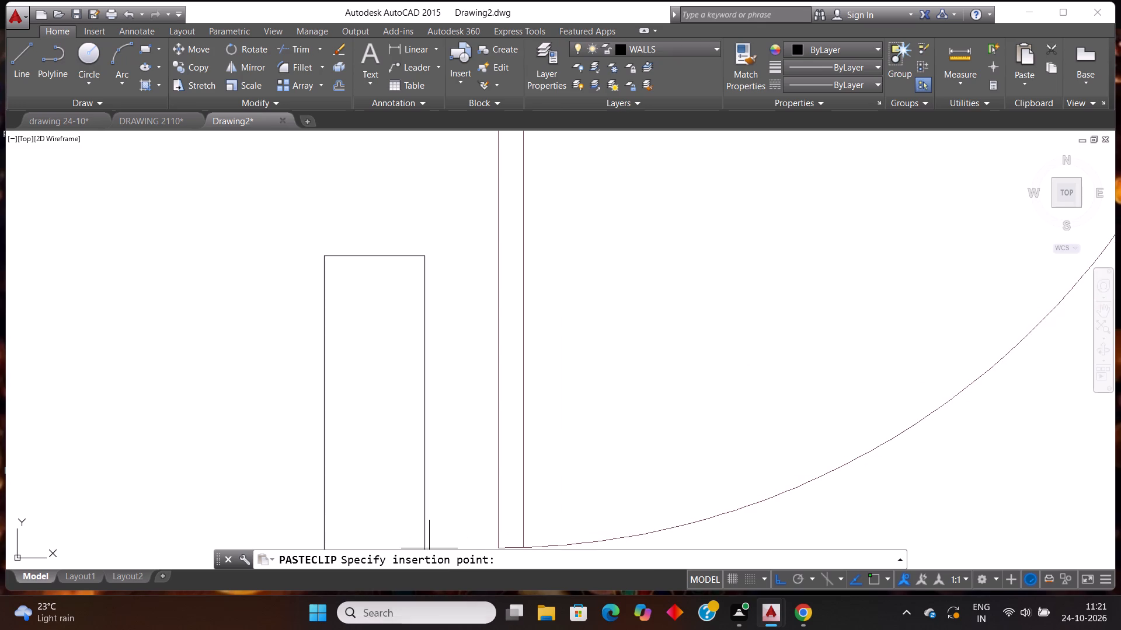
pyautogui.scroll(-3, 433, 416)
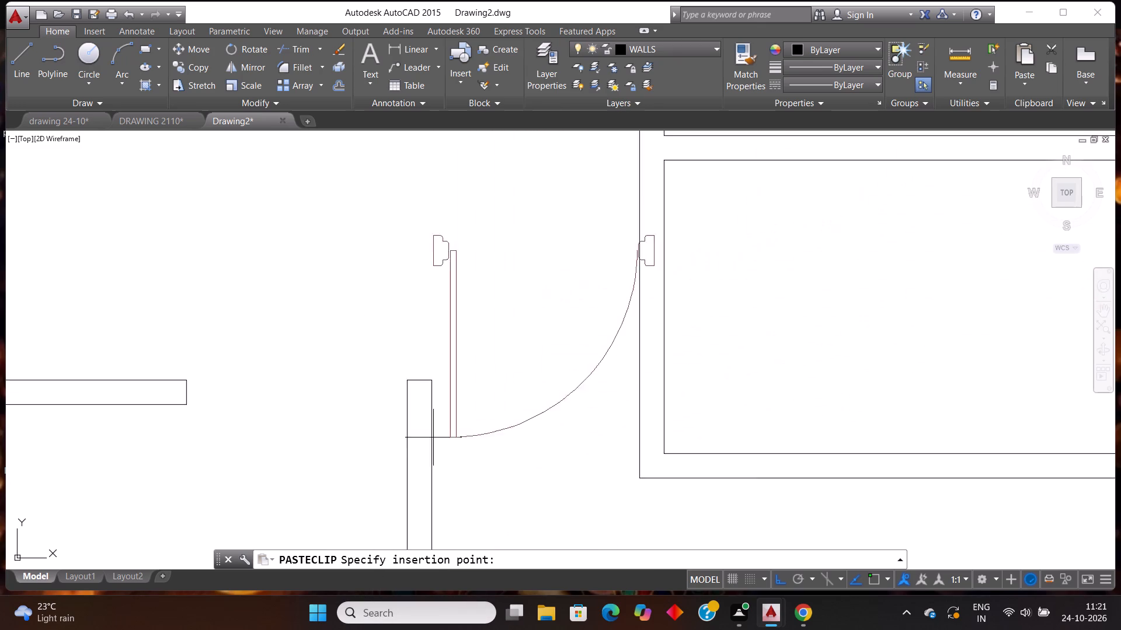
pyautogui.scroll(-2, 433, 442)
pyautogui.scroll(2, 428, 523)
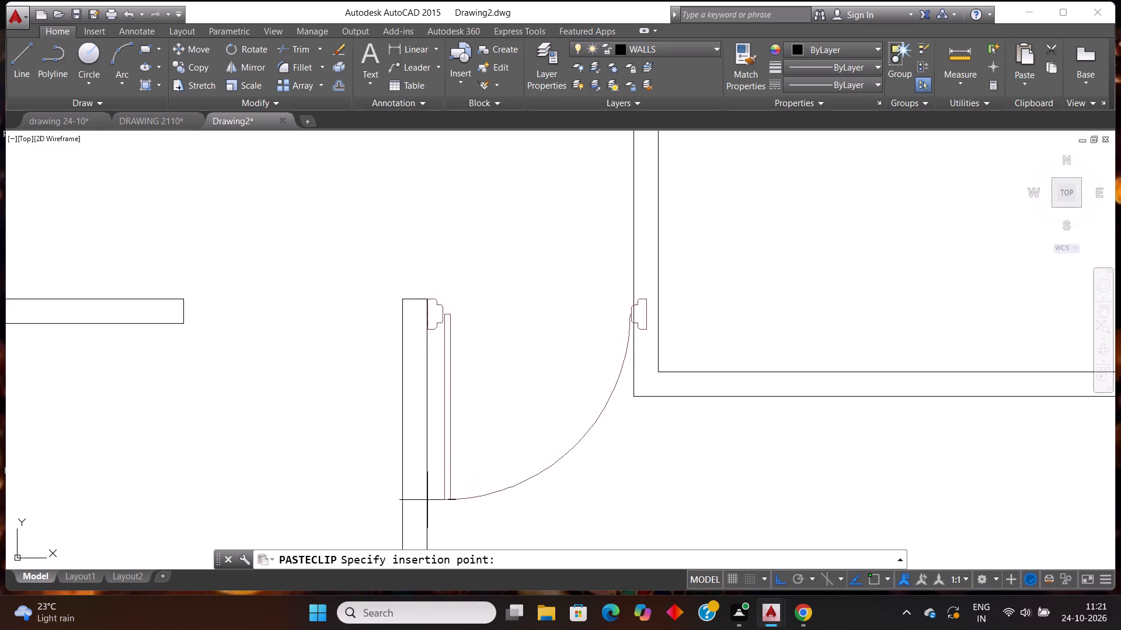
pyautogui.scroll(-1, 427, 499)
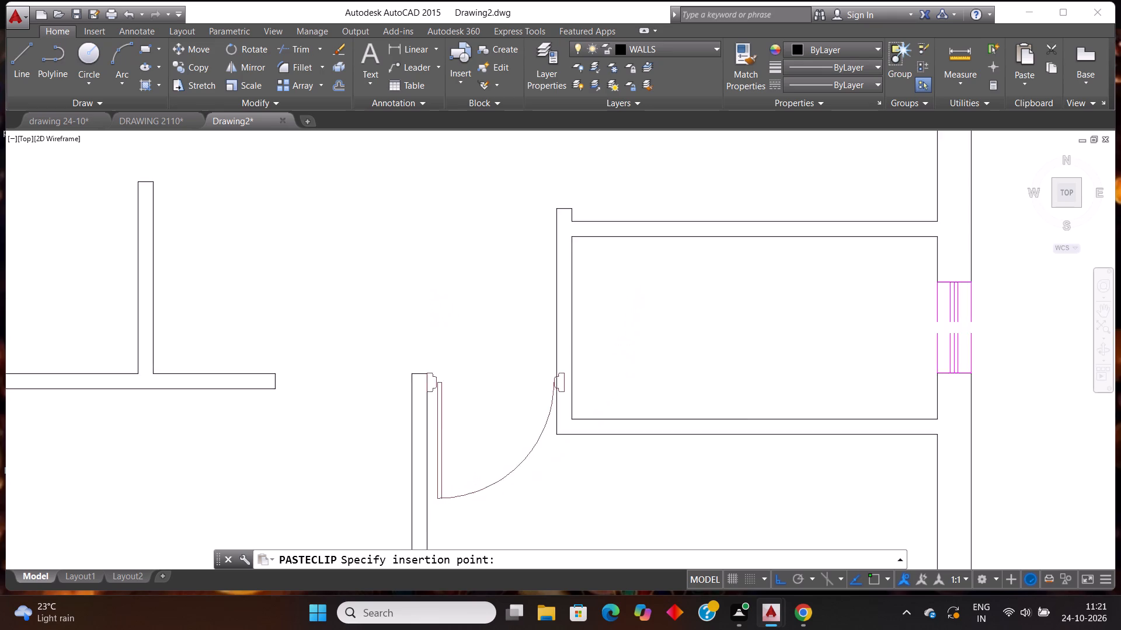
pyautogui.scroll(-2, 427, 499)
pyautogui.scroll(1, 427, 499)
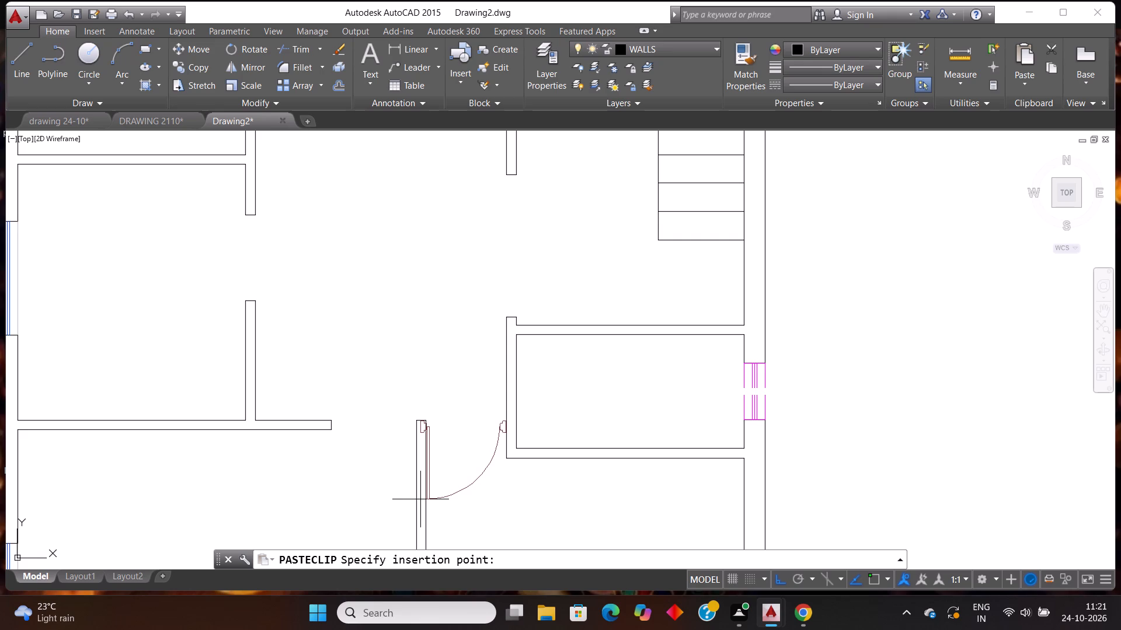
pyautogui.click(420, 499)
pyautogui.scroll(-1, 442, 480)
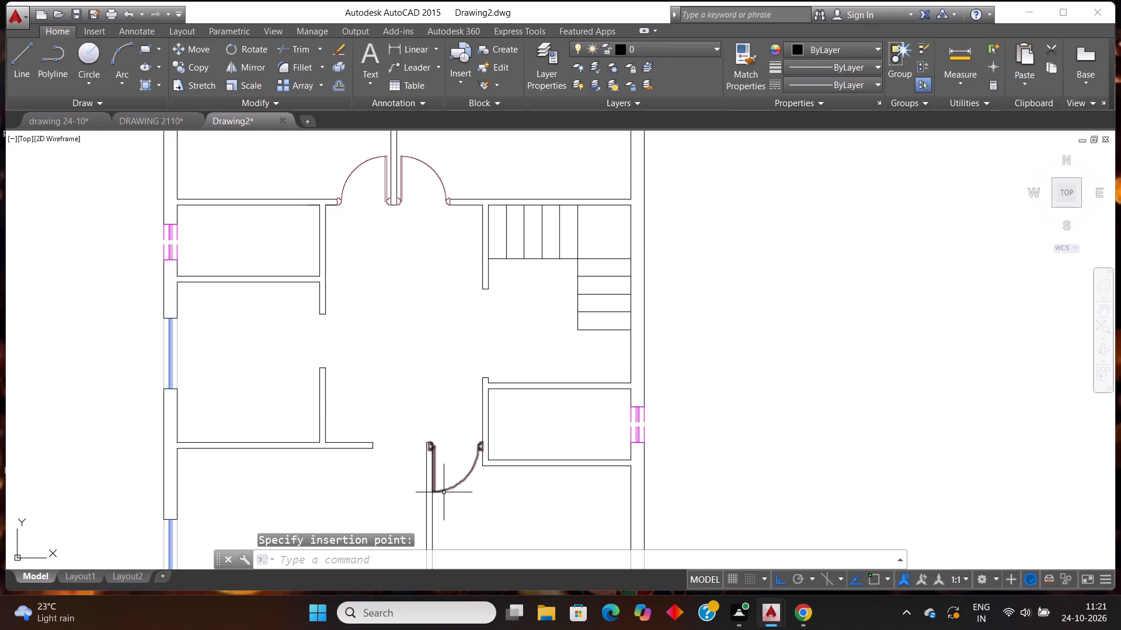
pyautogui.scroll(2, 444, 492)
pyautogui.scroll(-5, 440, 493)
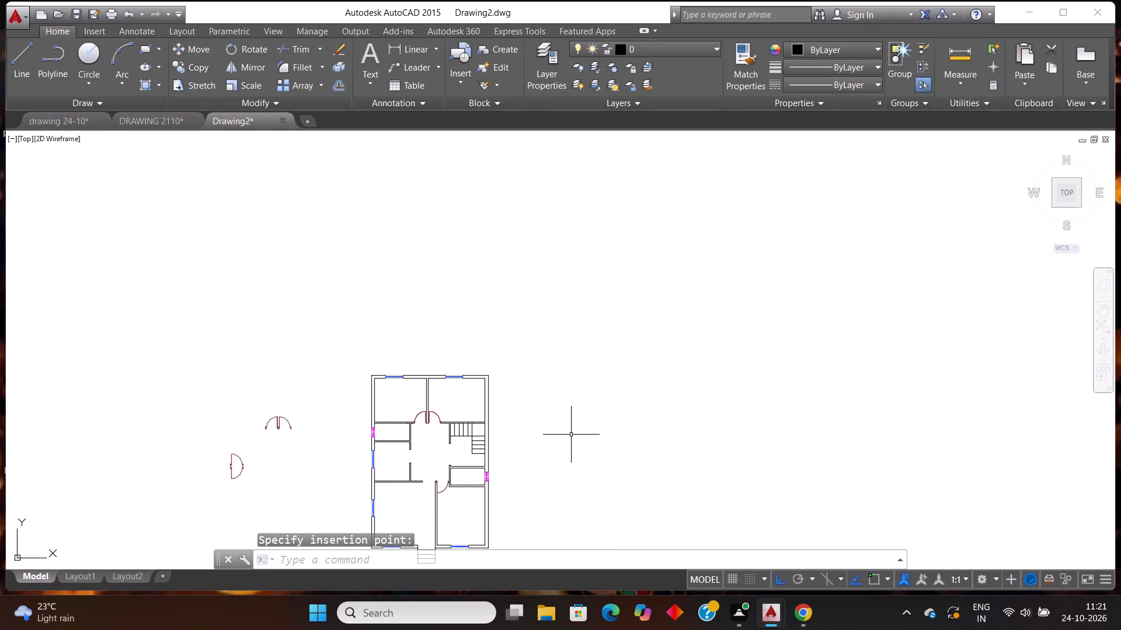
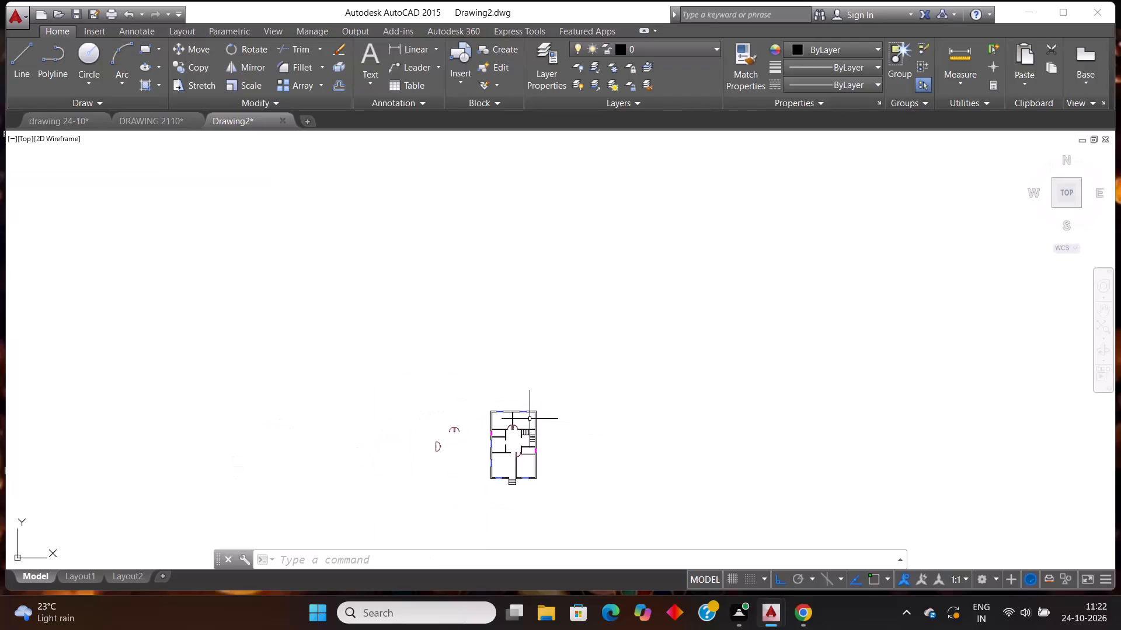
# Measure the lower-right room's depth along its right inner wall with a trial linear dimension.
pyautogui.scroll(2, 535, 469)
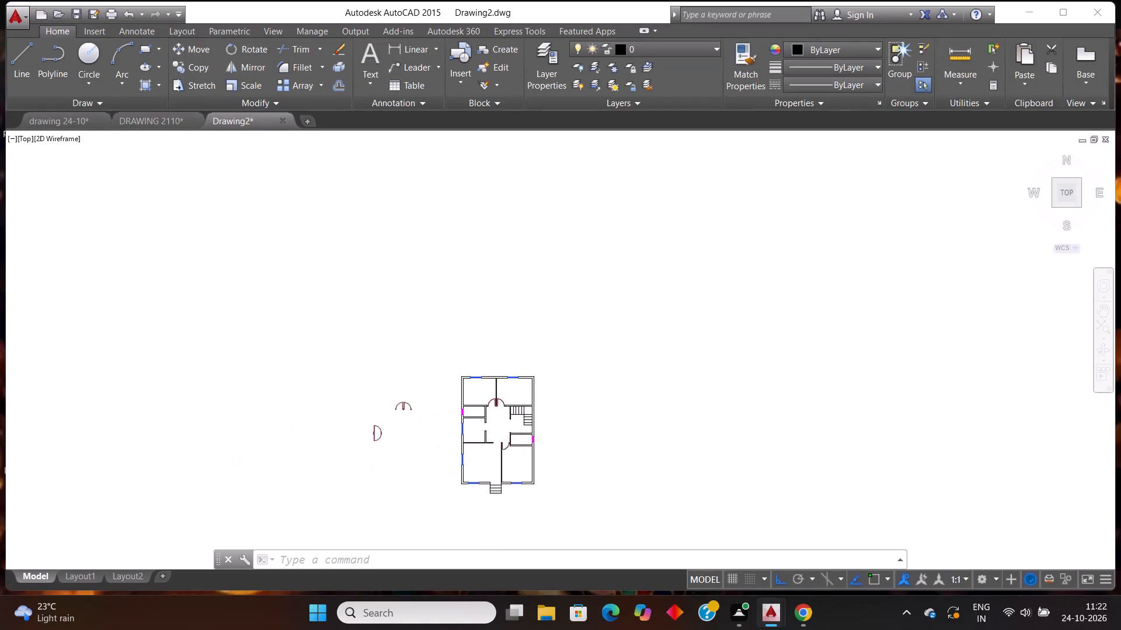
pyautogui.scroll(1, 501, 467)
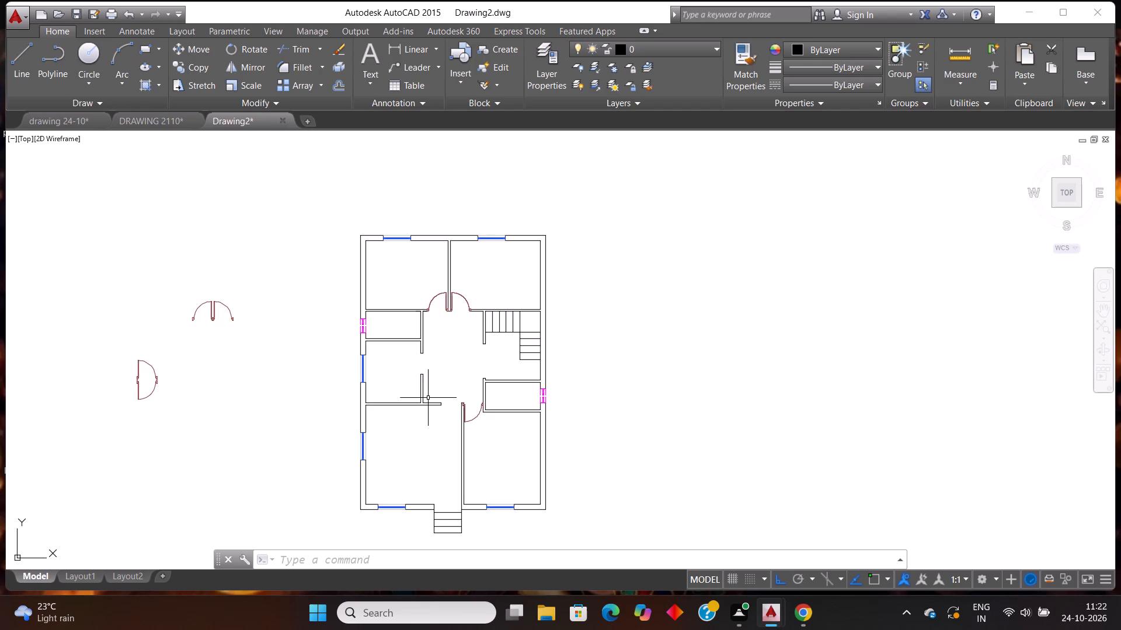
pyautogui.scroll(1, 424, 355)
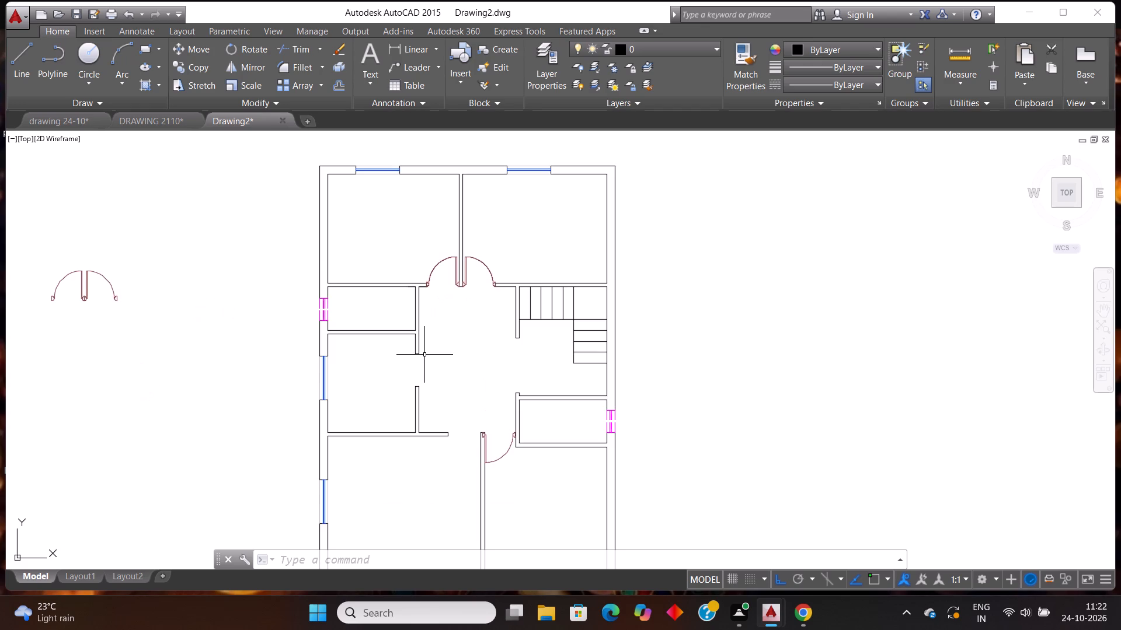
pyautogui.scroll(-1, 424, 355)
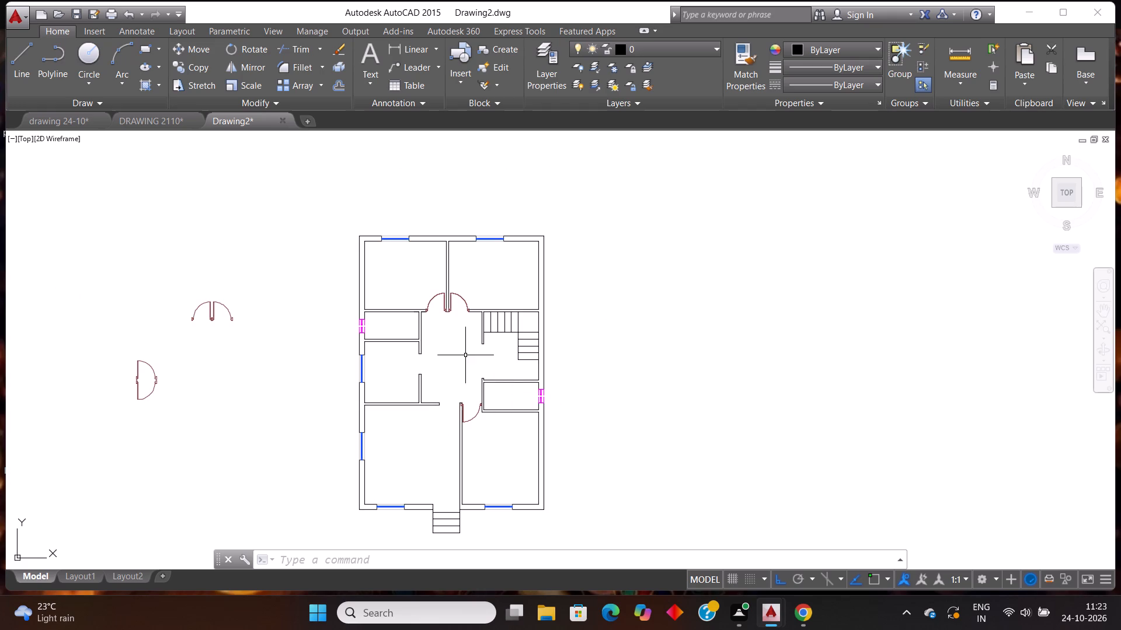
pyautogui.click(405, 42)
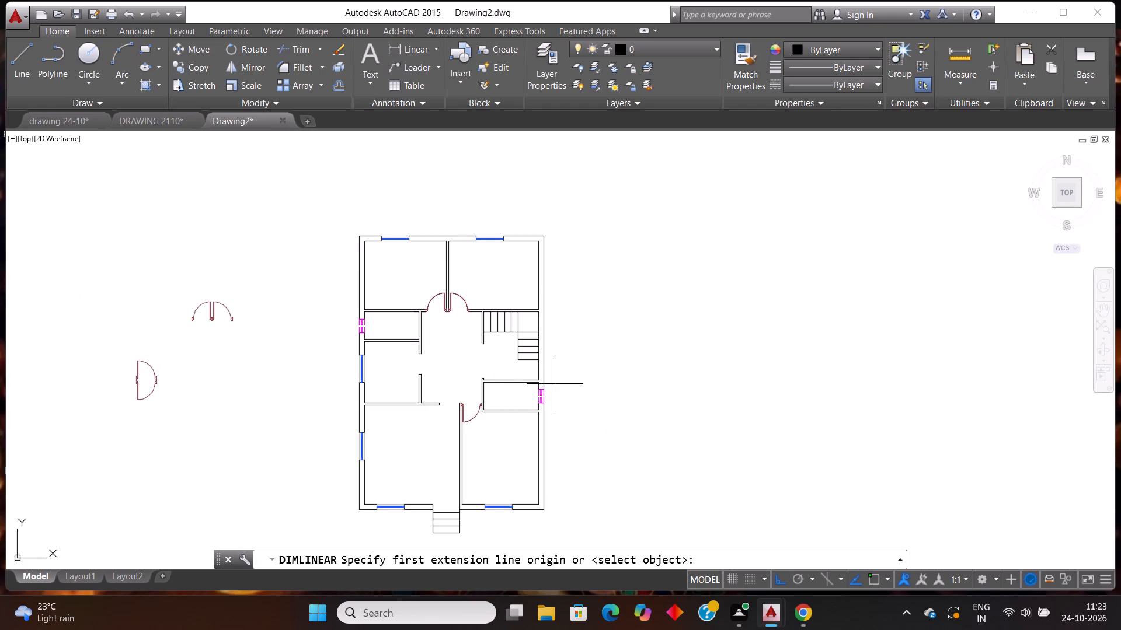
pyautogui.scroll(-1, 555, 384)
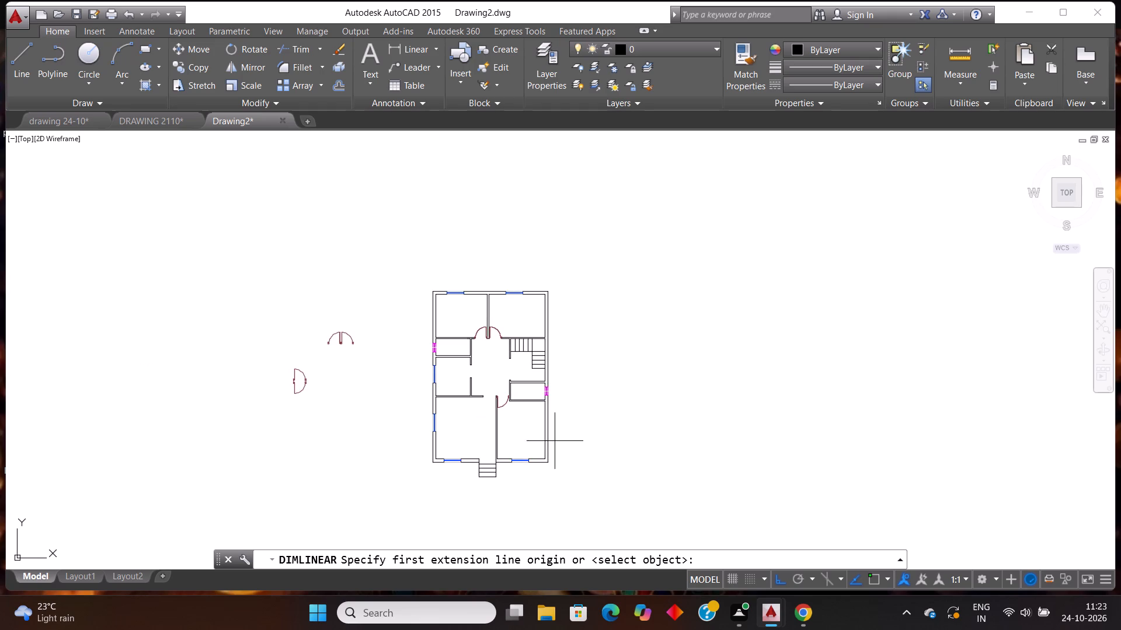
pyautogui.scroll(2, 555, 441)
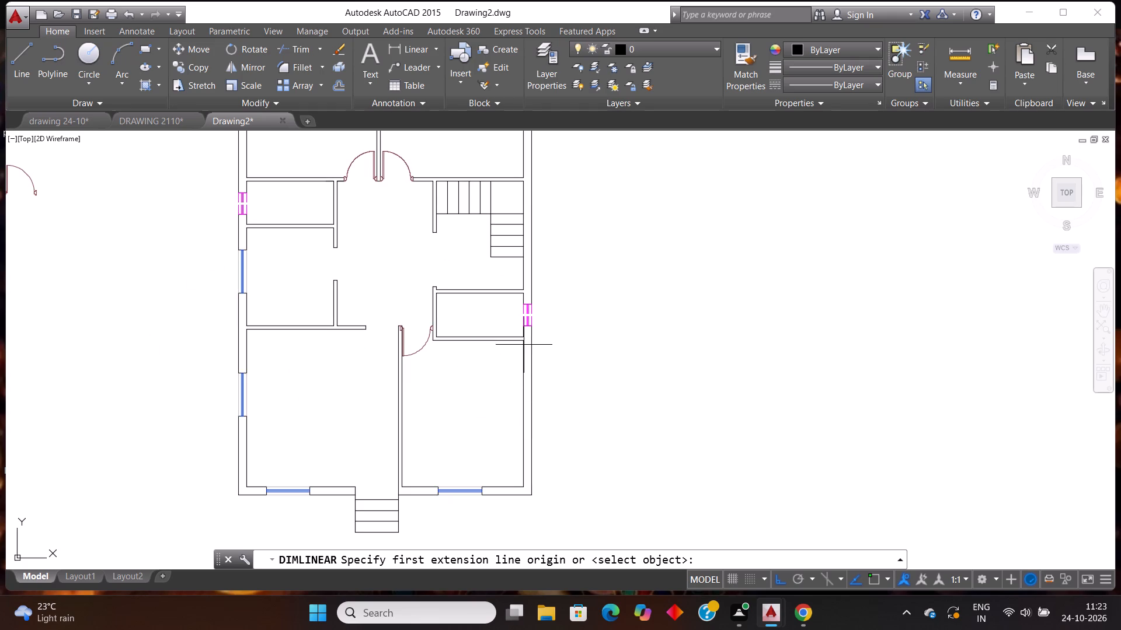
pyautogui.click(522, 341)
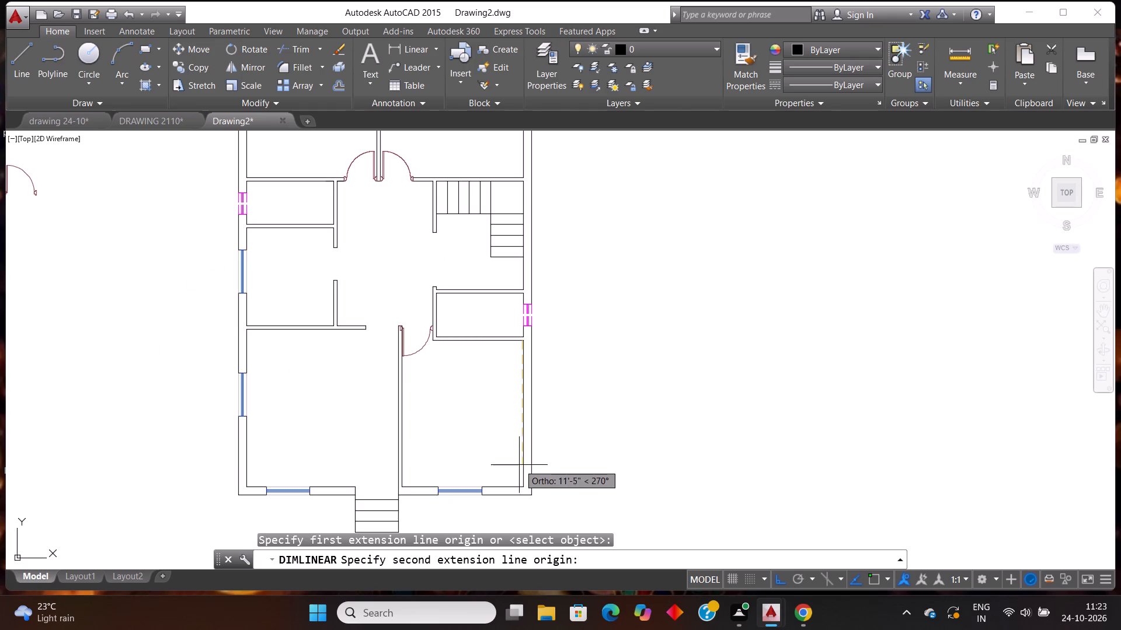
pyautogui.click(522, 487)
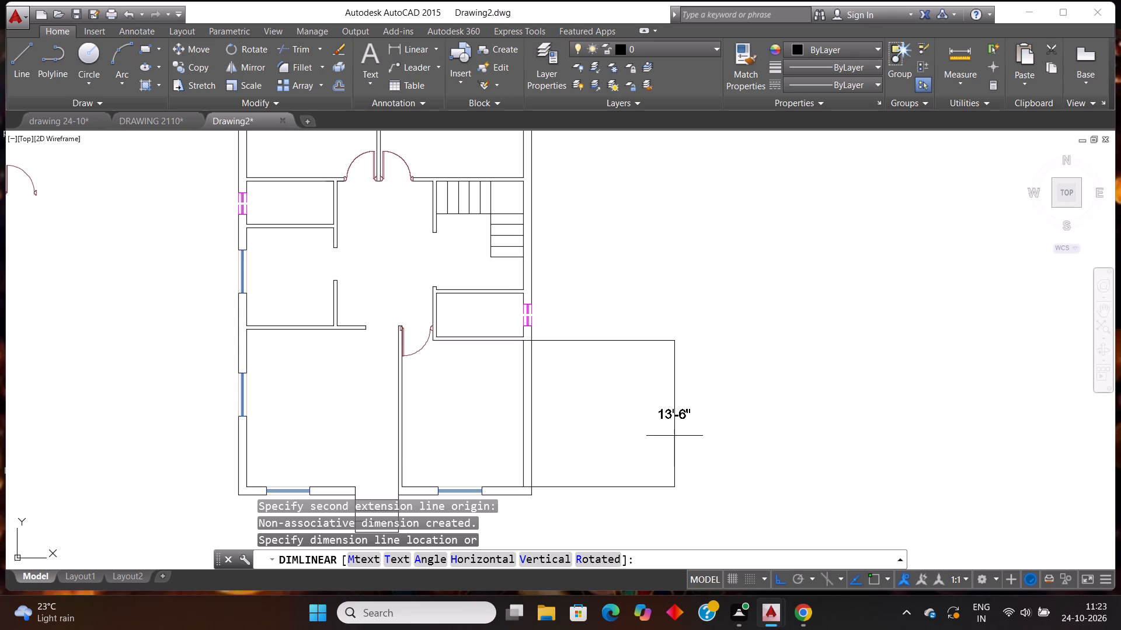
pyautogui.press('Escape')
pyautogui.press('Escape')
pyautogui.scroll(-1, 577, 398)
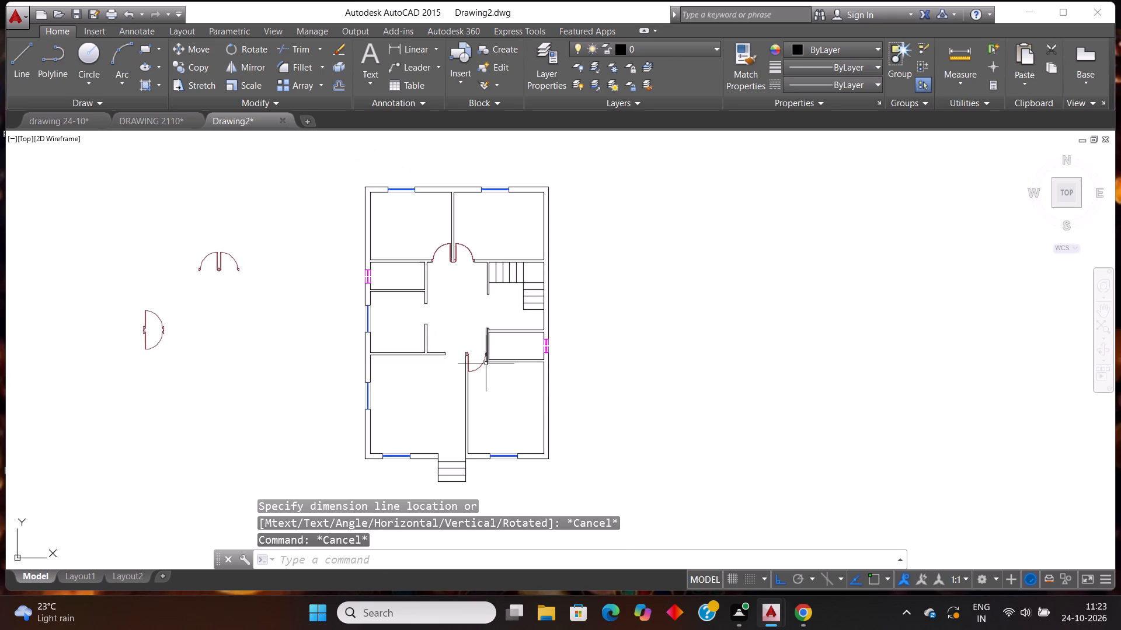
pyautogui.scroll(-1, 486, 363)
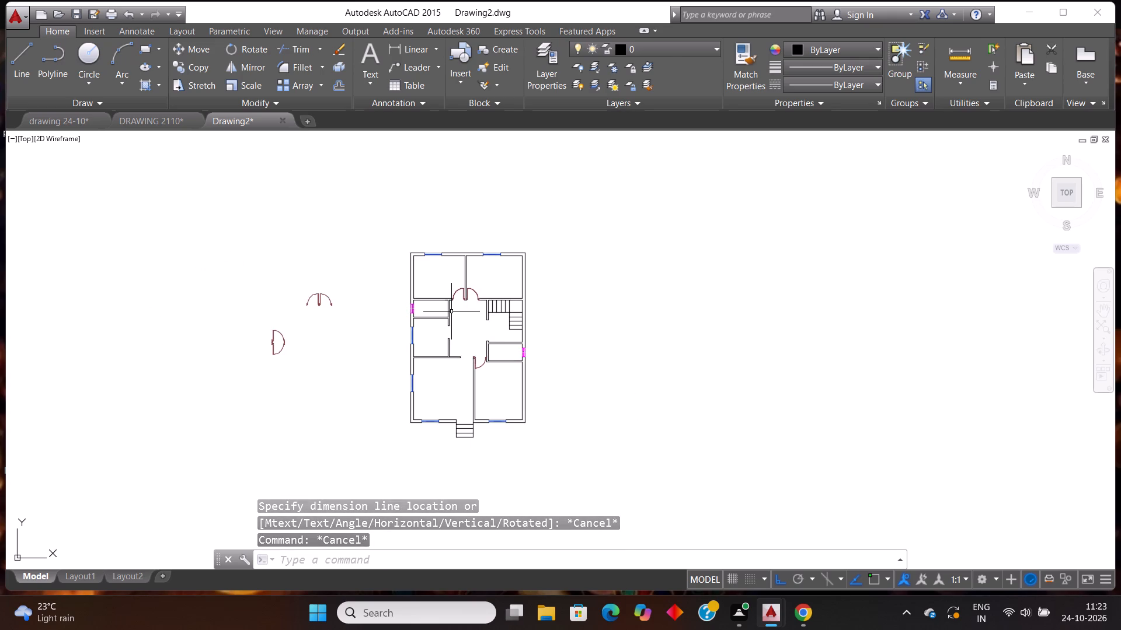
# Extend the right wall's inner line below the right-hand ventilator down across the partition to the partition's lower face.
pyautogui.scroll(1, 451, 311)
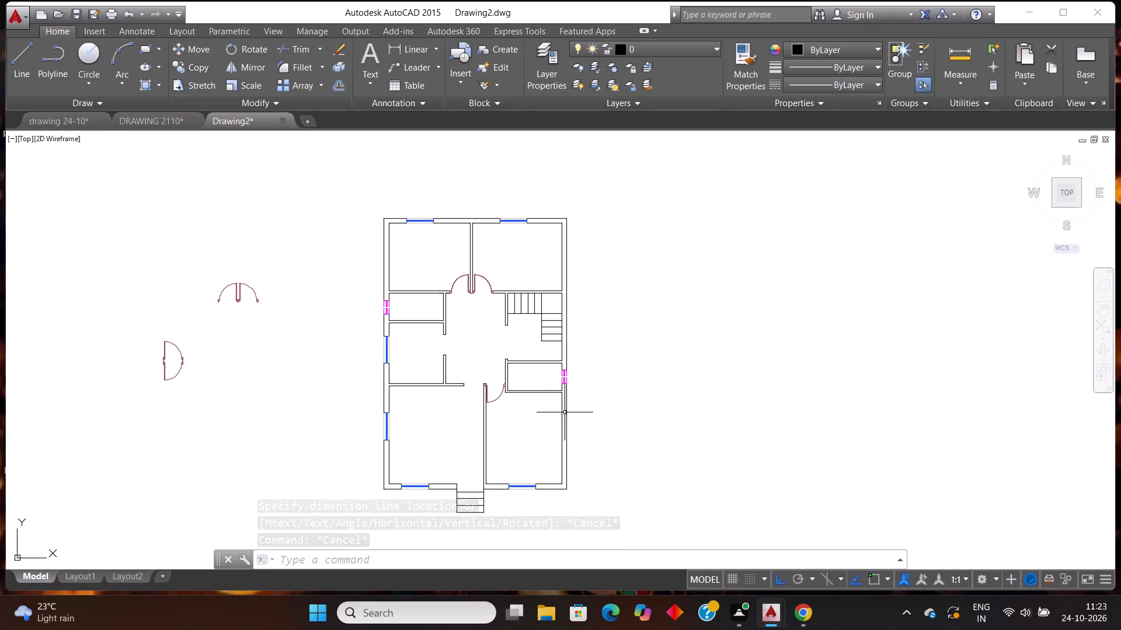
pyautogui.scroll(1, 565, 412)
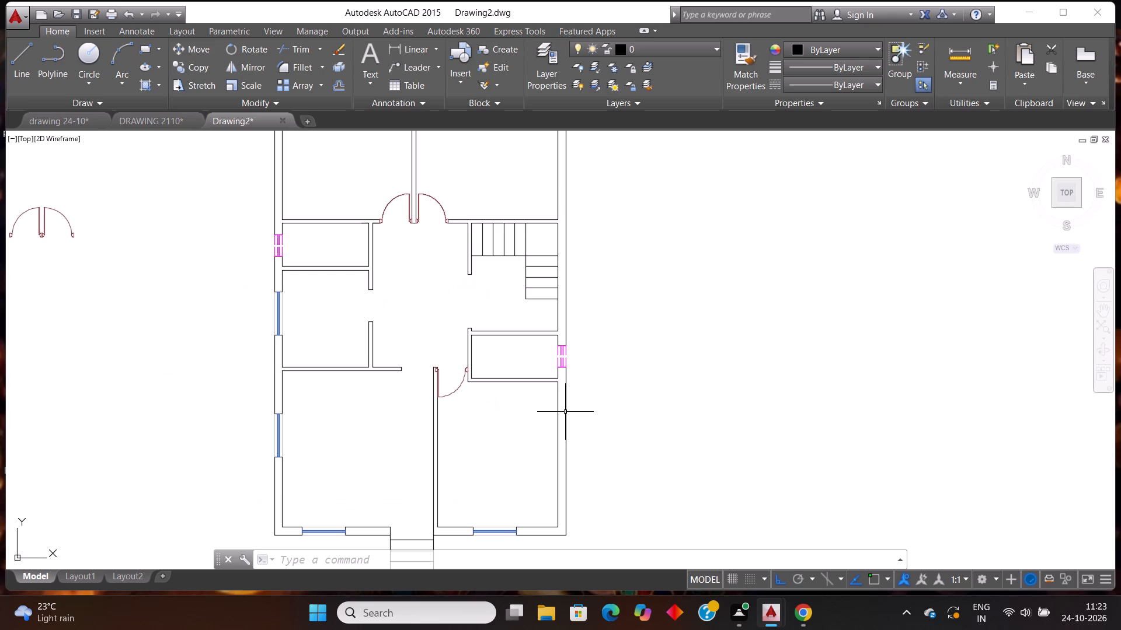
pyautogui.write('EX')
pyautogui.press('Return')
pyautogui.press('Return')
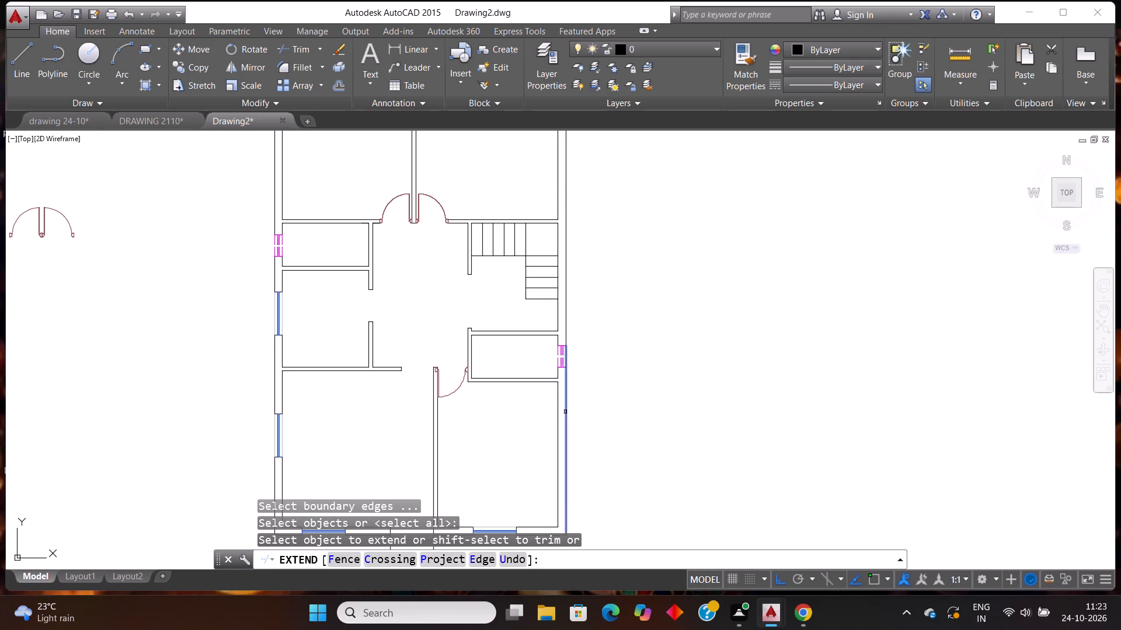
pyautogui.click(558, 374)
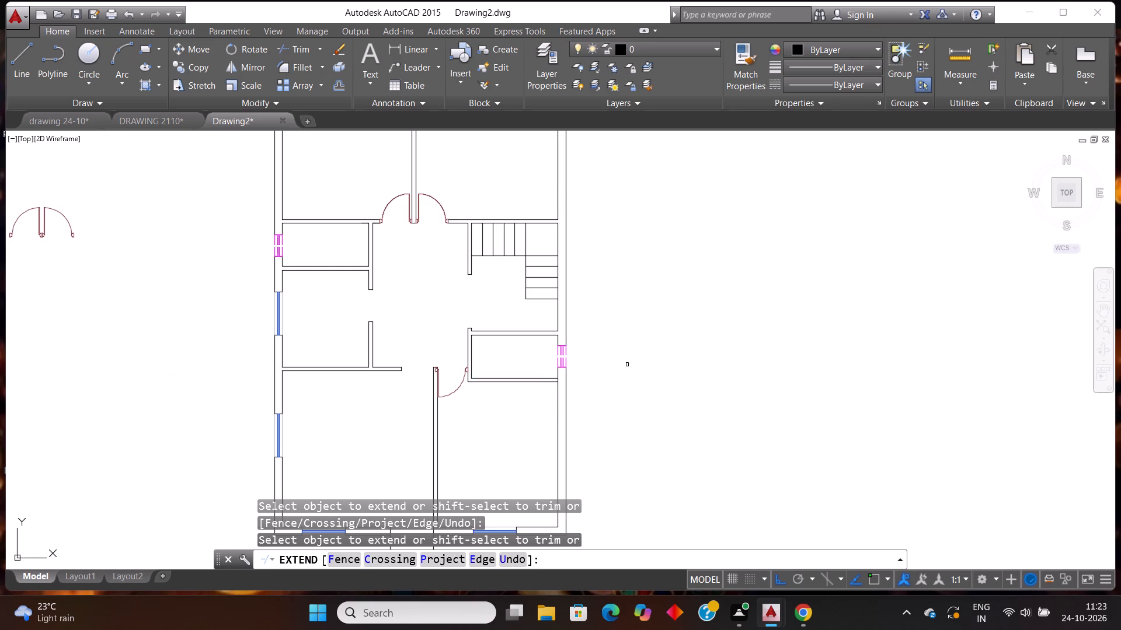
pyautogui.press('Escape')
pyautogui.press('Escape')
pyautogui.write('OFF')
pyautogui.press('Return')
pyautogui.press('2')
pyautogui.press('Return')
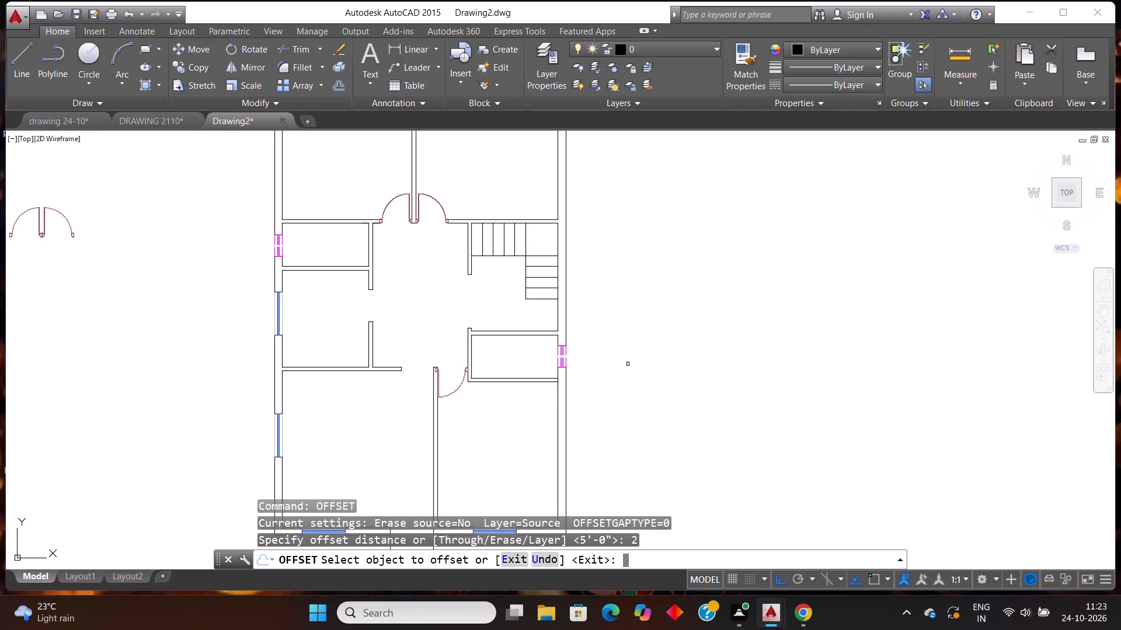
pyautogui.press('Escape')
# Offset the right wall's inner line segment below the ventilator 2'6" inward into the small right-hand room.
pyautogui.write('OFF')
pyautogui.press('Return')
pyautogui.write("2'")
pyautogui.write('6"')
pyautogui.press('Return')
pyautogui.scroll(1, 573, 374)
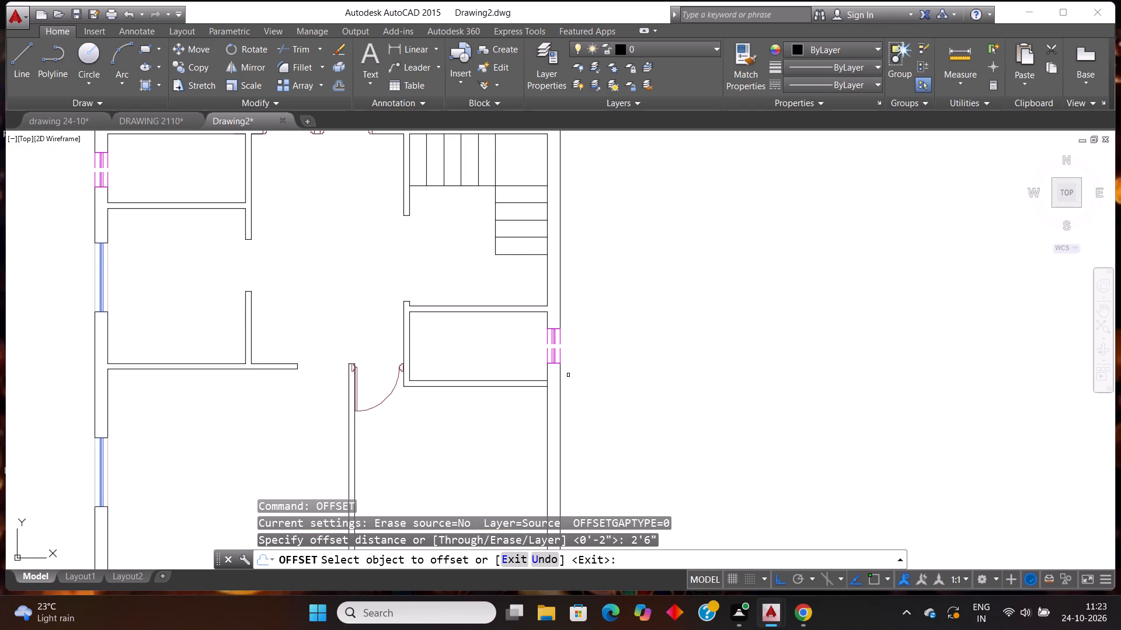
pyautogui.scroll(1, 557, 366)
pyautogui.click(538, 378)
pyautogui.click(470, 328)
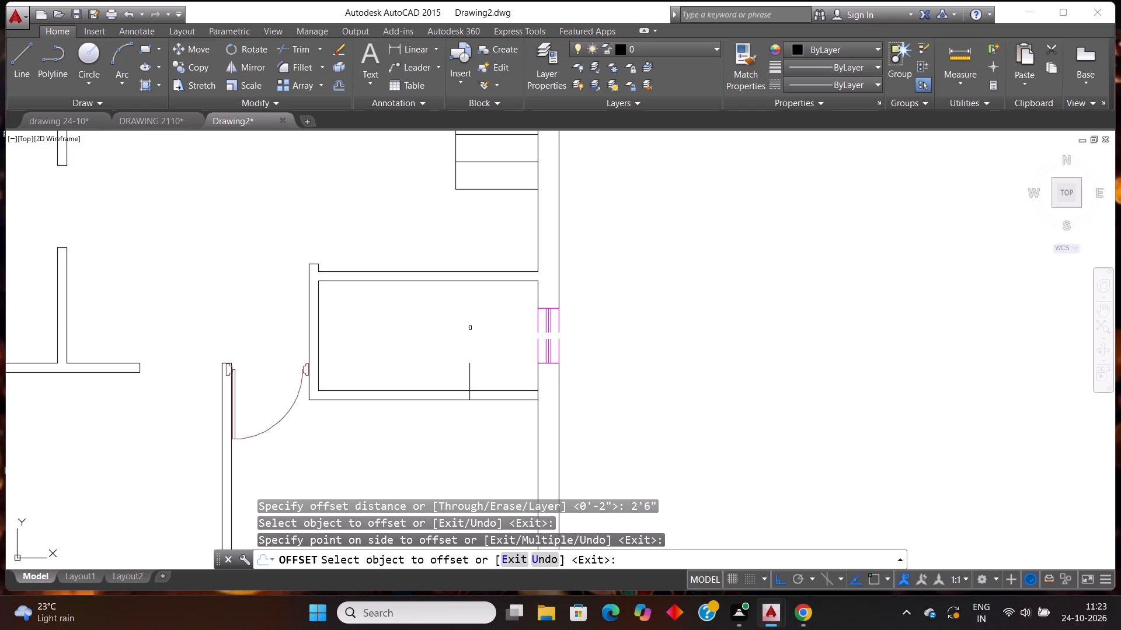
pyautogui.press('Escape')
pyautogui.press('Escape')
# Trim the partition between the offset line and right wall, plus the offset line's excess, to open a doorway into the lower-right room.
pyautogui.write('TR')
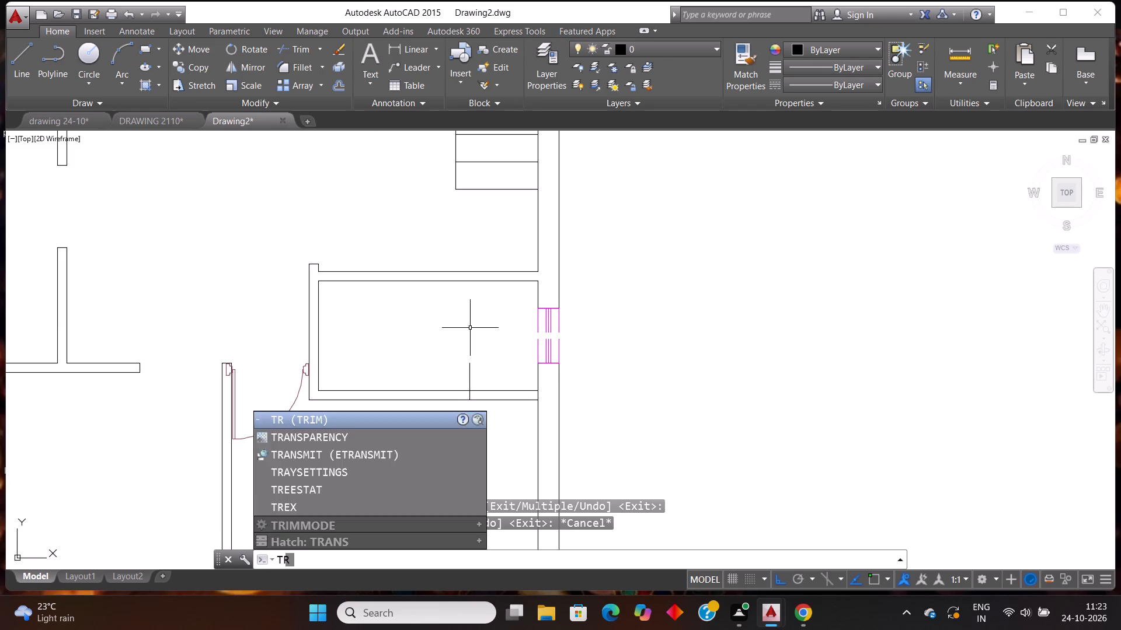
pyautogui.press('Return')
pyautogui.press('Return')
pyautogui.moveTo(496, 381); pyautogui.dragTo(499, 390)
pyautogui.click(533, 457)
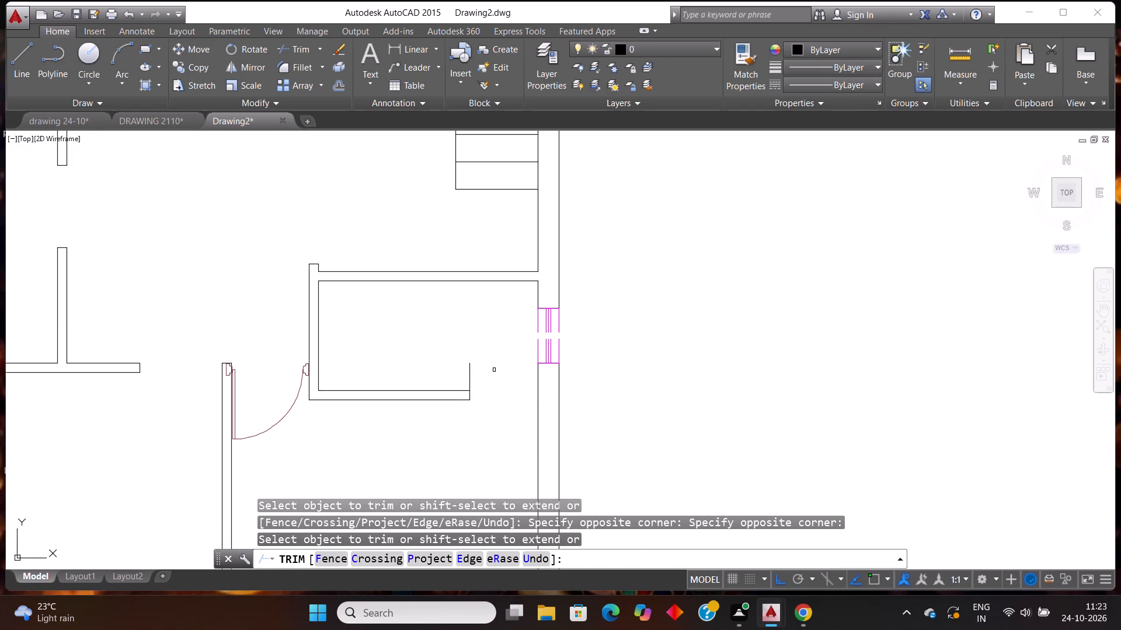
pyautogui.click(493, 369)
pyautogui.click(448, 363)
pyautogui.scroll(-1, 490, 340)
pyautogui.press('Escape')
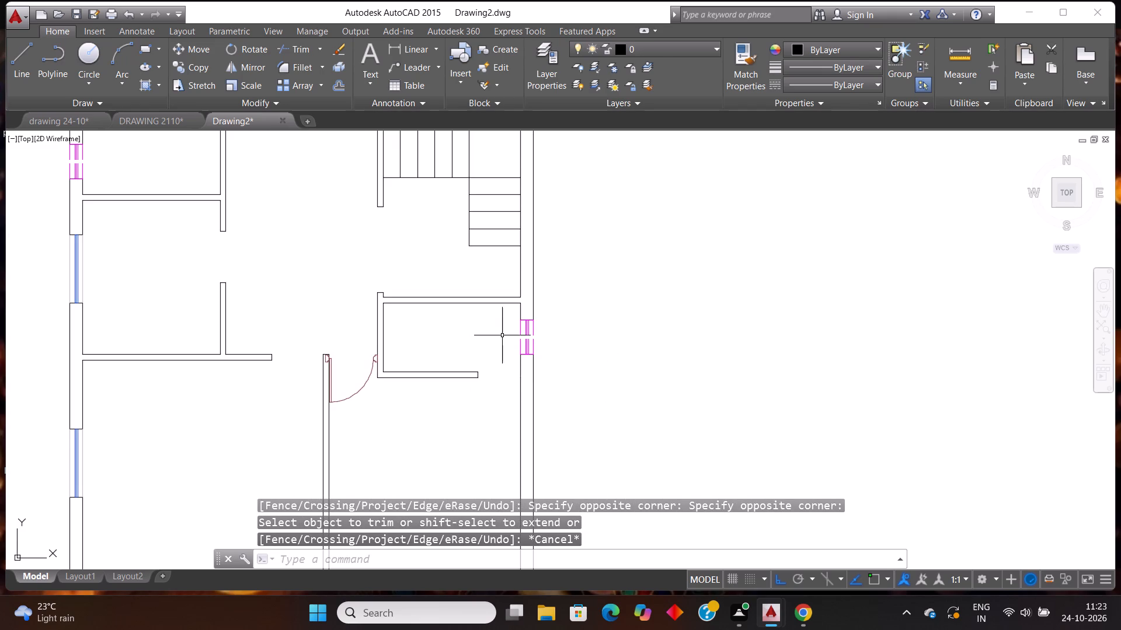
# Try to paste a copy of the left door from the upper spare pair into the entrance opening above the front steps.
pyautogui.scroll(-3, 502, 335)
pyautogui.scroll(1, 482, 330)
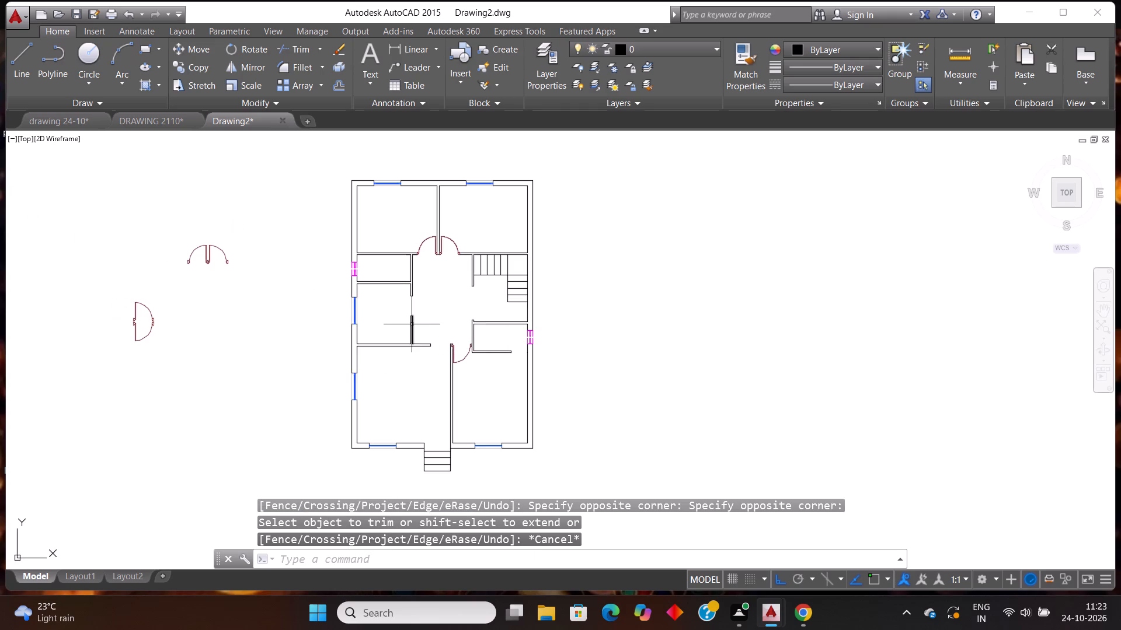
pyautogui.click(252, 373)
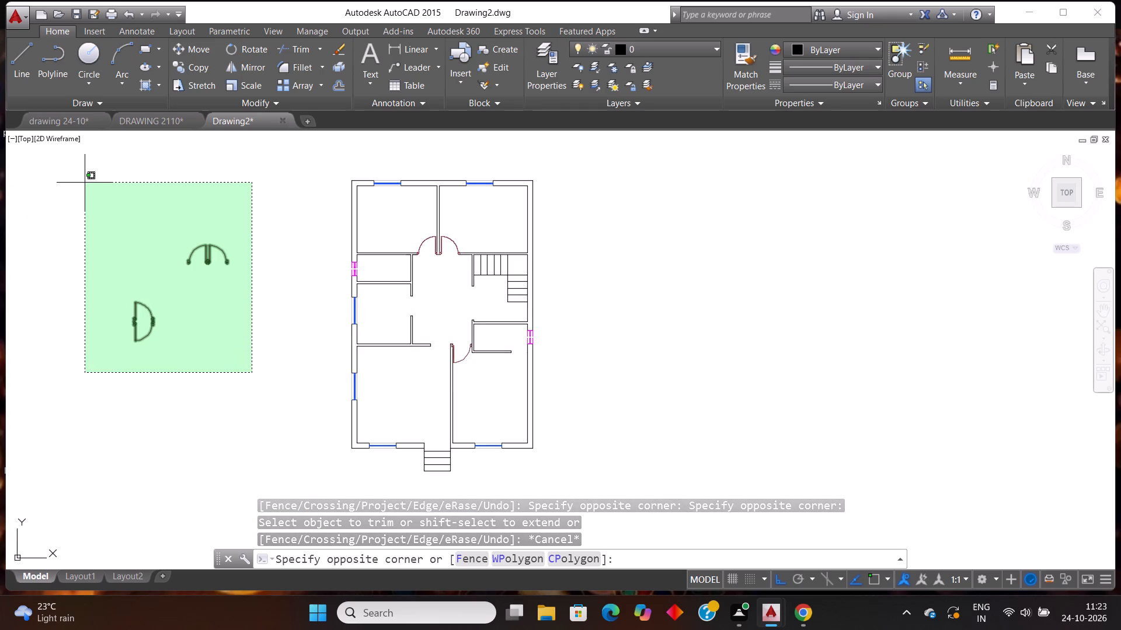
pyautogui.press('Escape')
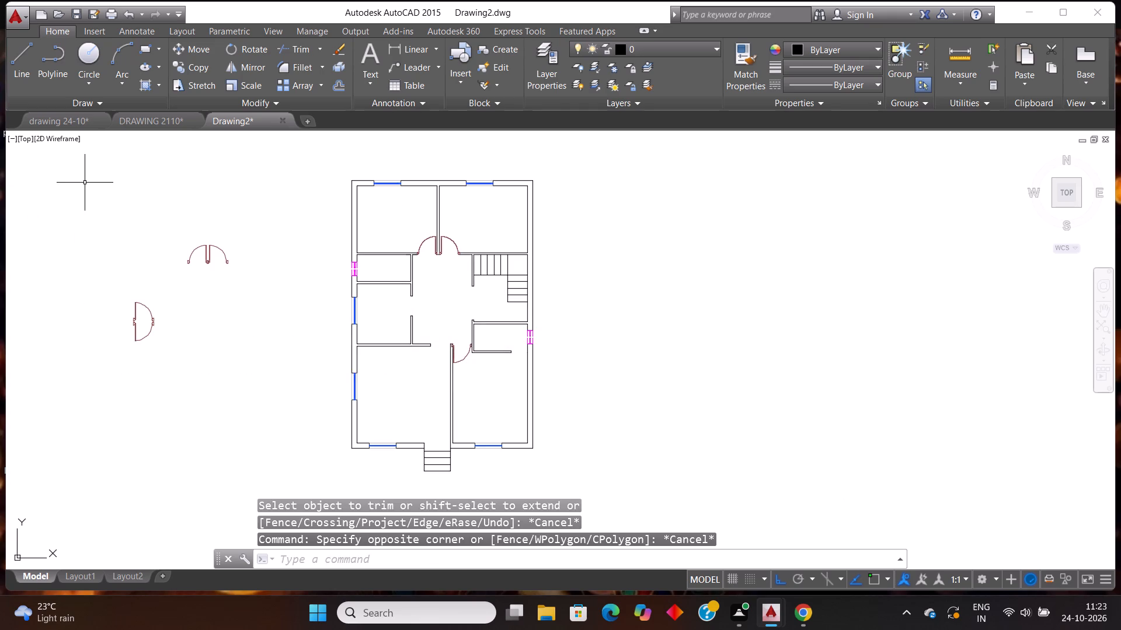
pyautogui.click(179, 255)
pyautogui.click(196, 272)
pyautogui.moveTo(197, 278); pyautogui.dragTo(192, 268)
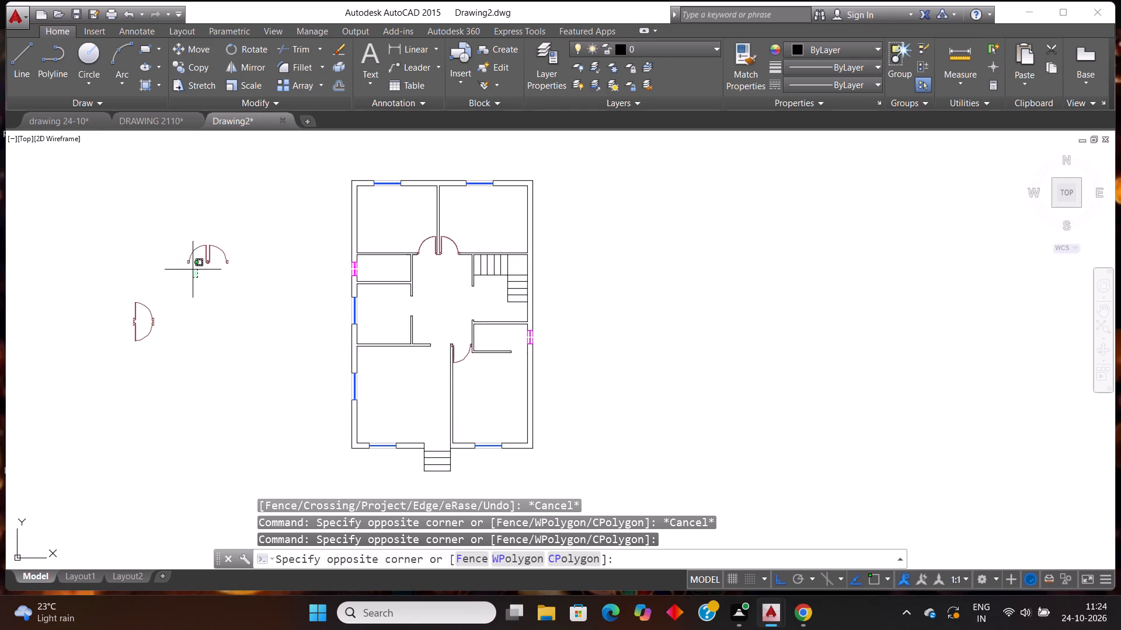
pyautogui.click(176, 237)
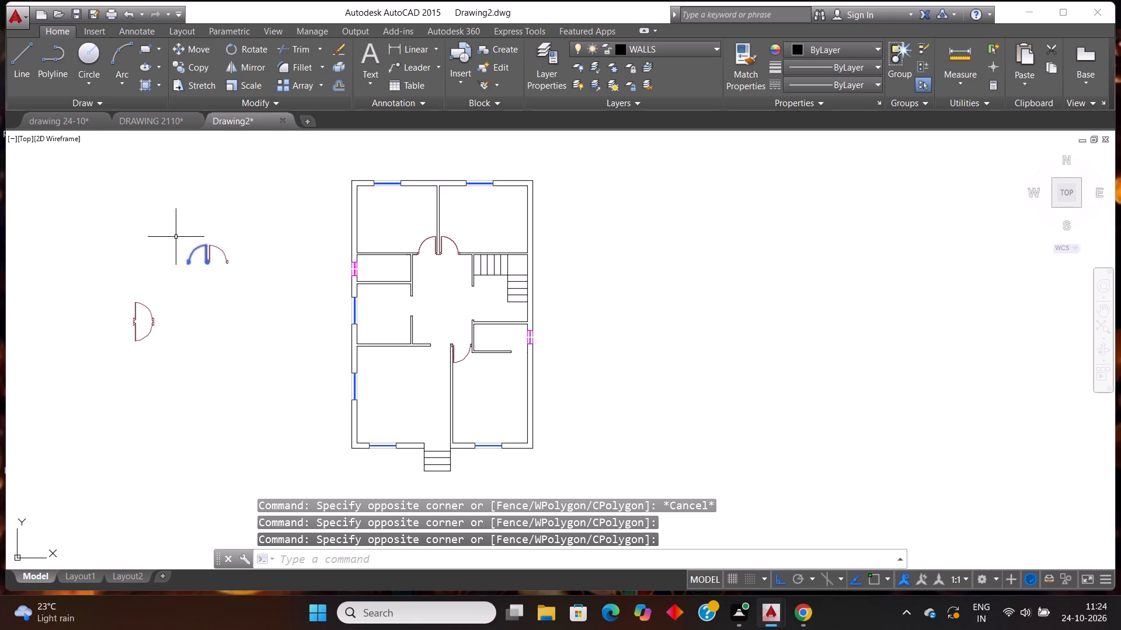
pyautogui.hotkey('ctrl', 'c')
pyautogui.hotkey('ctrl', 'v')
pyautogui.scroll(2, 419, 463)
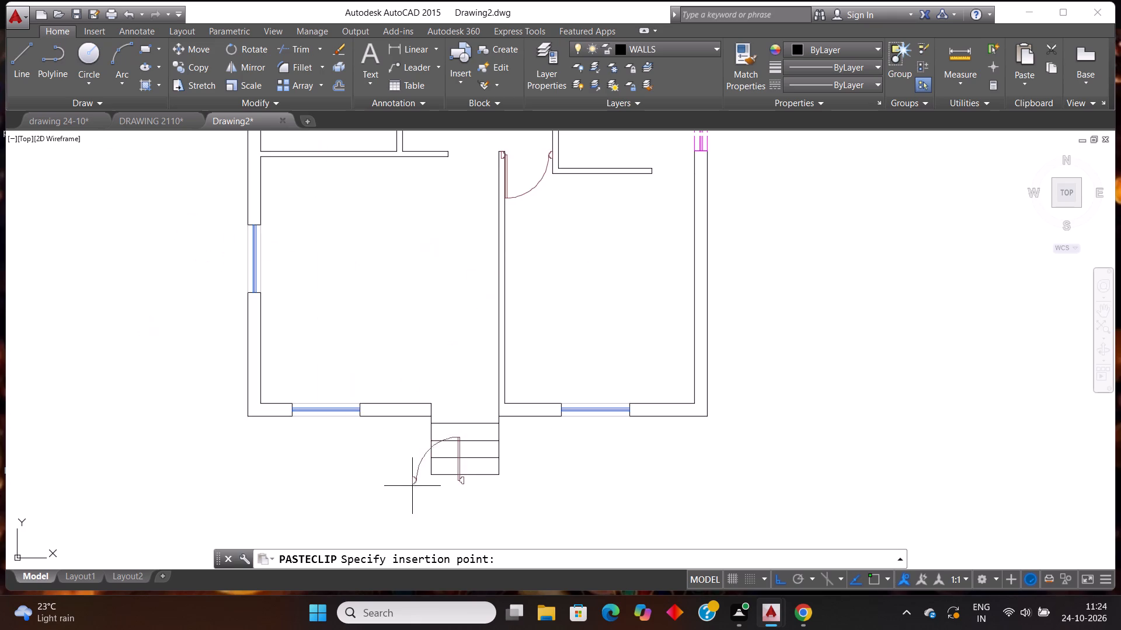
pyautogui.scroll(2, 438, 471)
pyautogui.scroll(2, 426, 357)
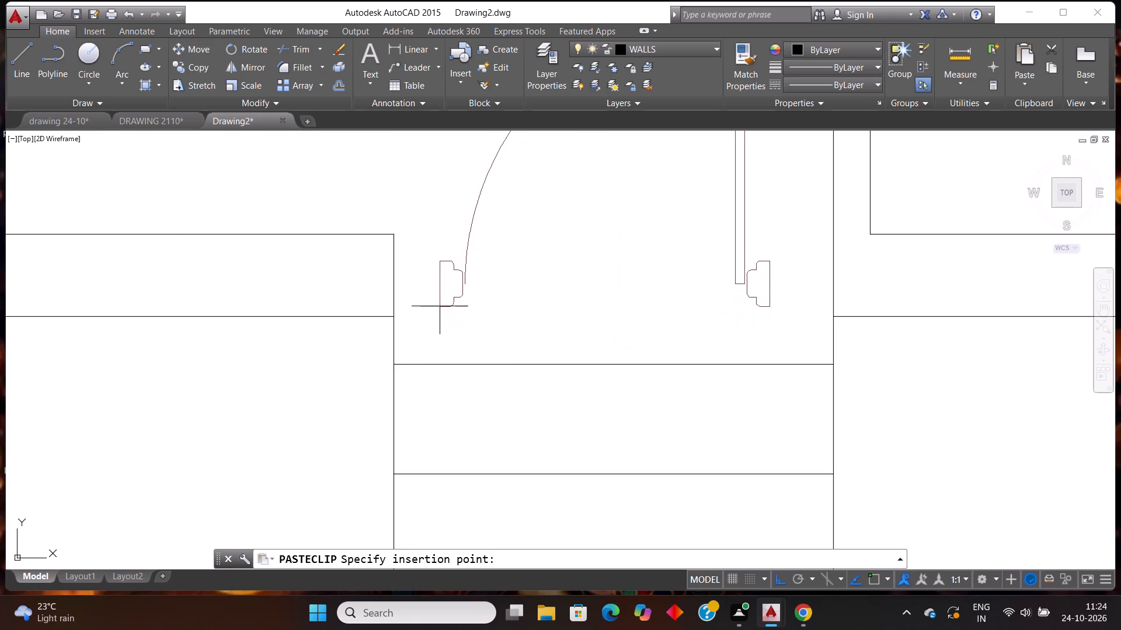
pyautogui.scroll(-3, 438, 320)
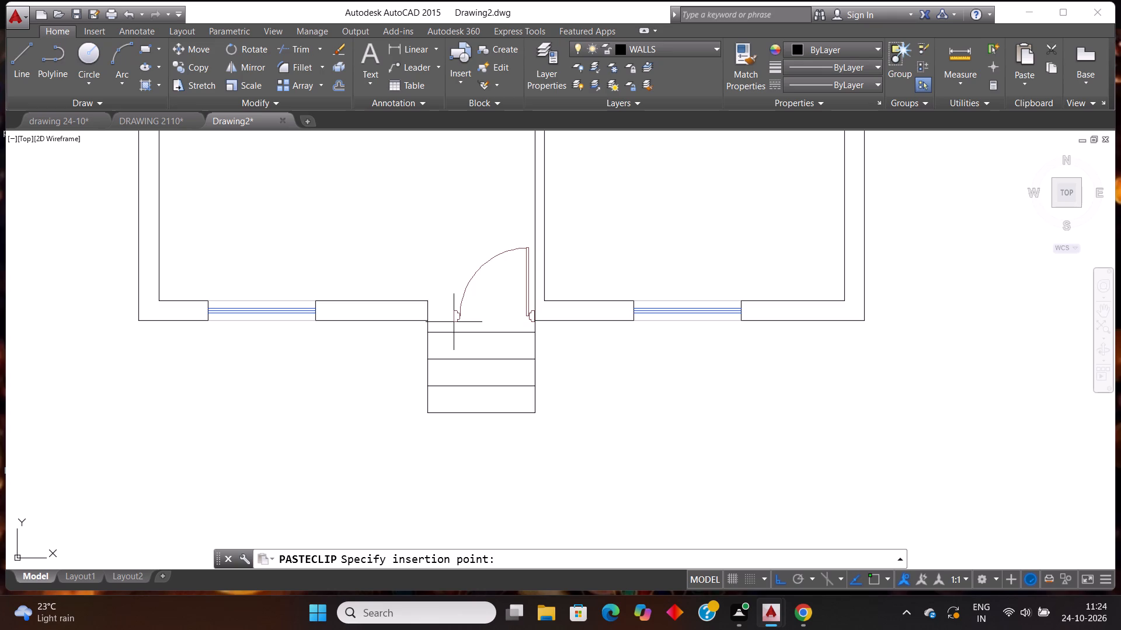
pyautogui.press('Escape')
# Examine the doors in the ground floor plans of DRAWING 2110 for reference, and return to Drawing2.
pyautogui.scroll(-3, 444, 329)
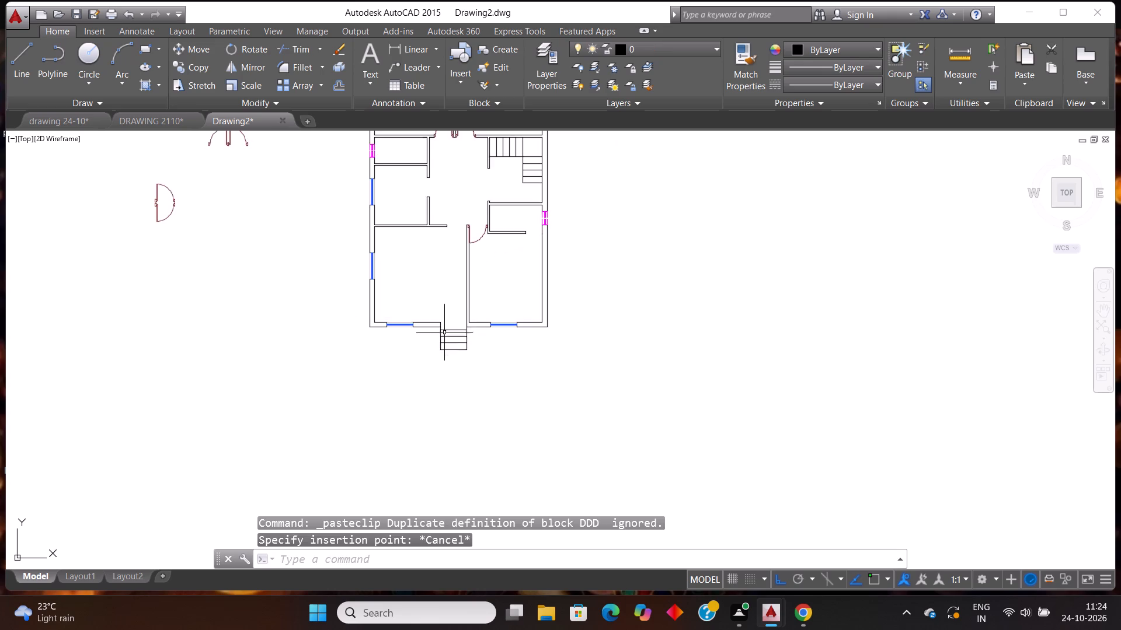
pyautogui.scroll(-1, 454, 361)
pyautogui.scroll(1, 356, 317)
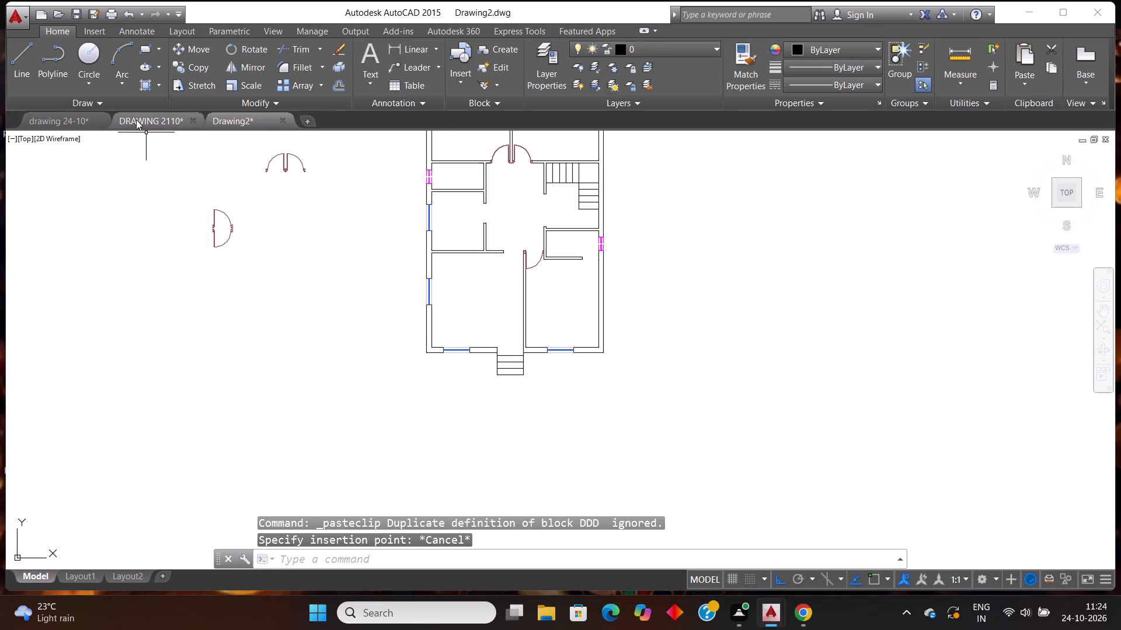
pyautogui.click(136, 120)
pyautogui.scroll(-2, 300, 274)
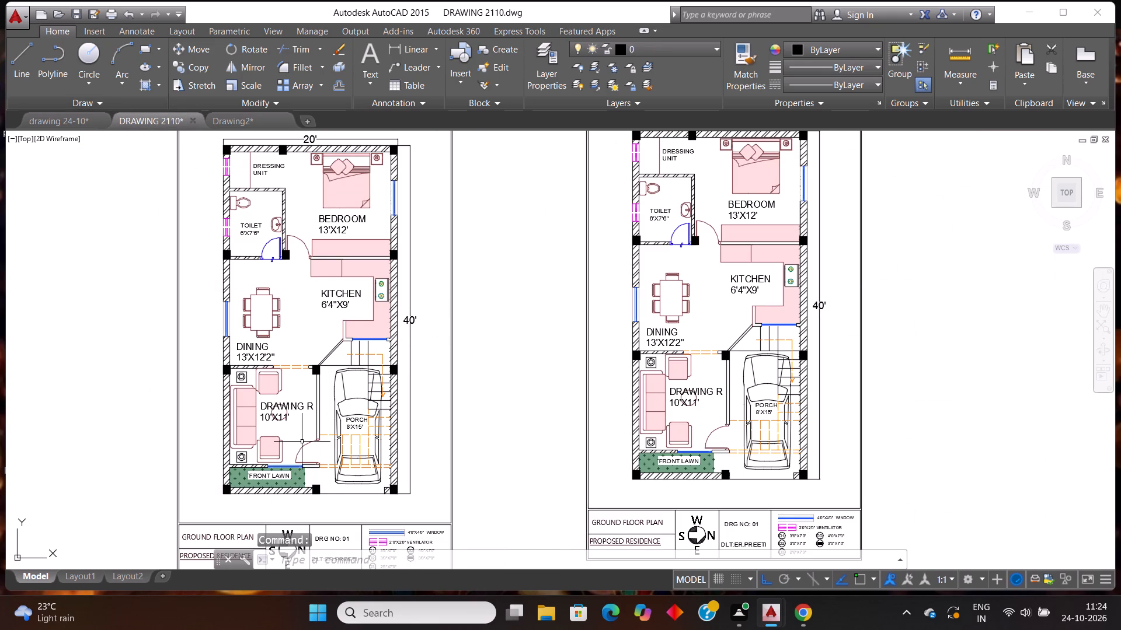
pyautogui.scroll(-1, 358, 403)
pyautogui.scroll(1, 315, 387)
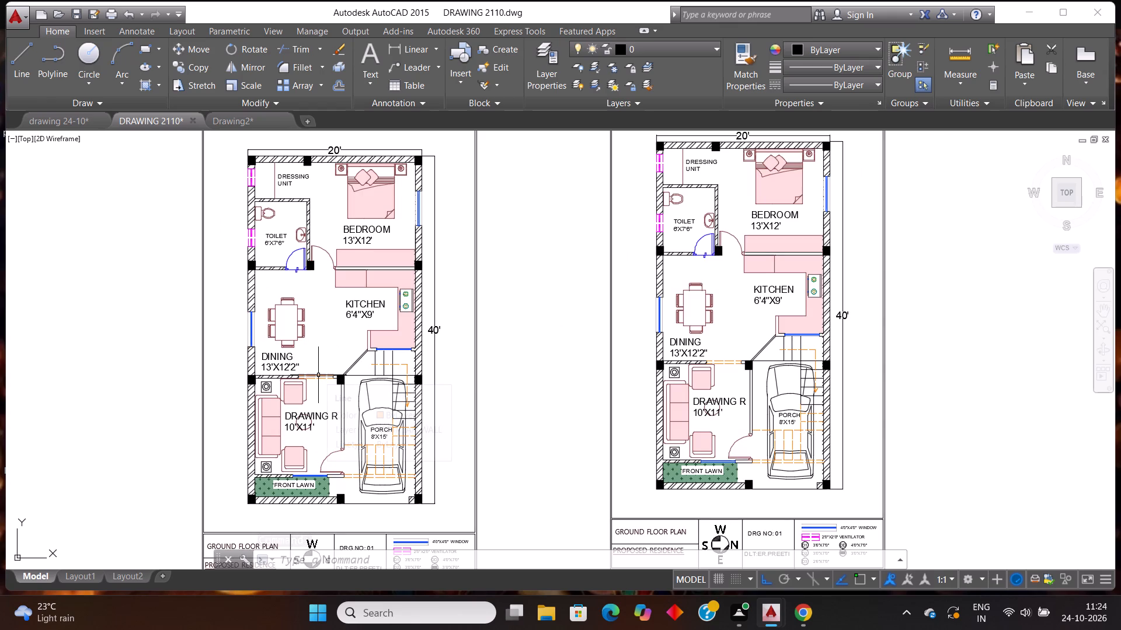
pyautogui.scroll(1, 318, 375)
pyautogui.scroll(-1, 318, 375)
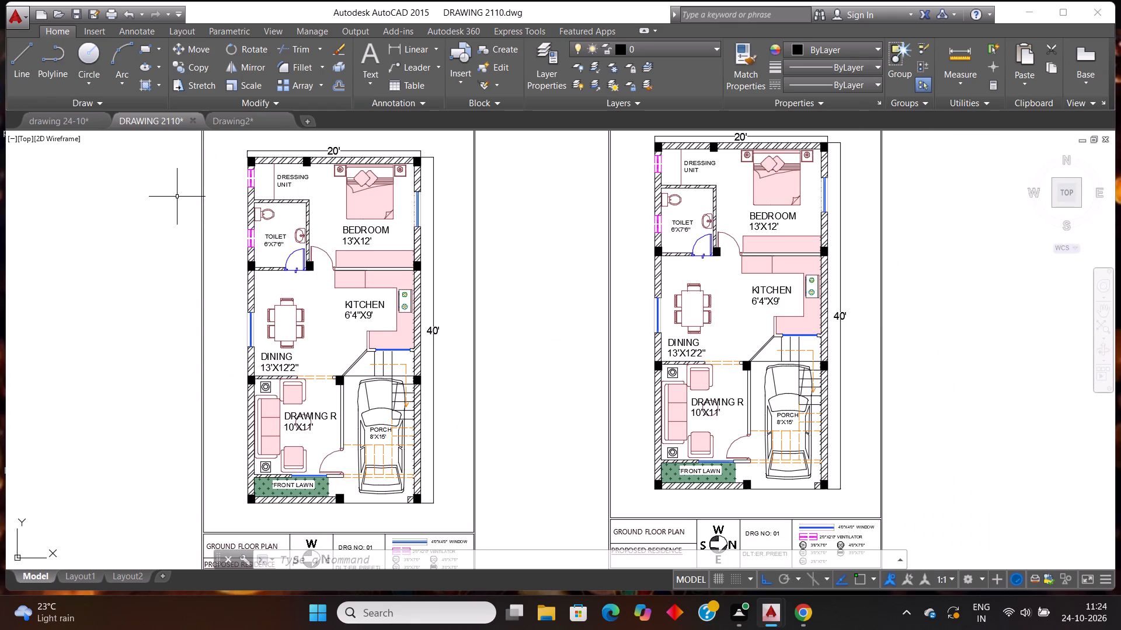
pyautogui.click(240, 128)
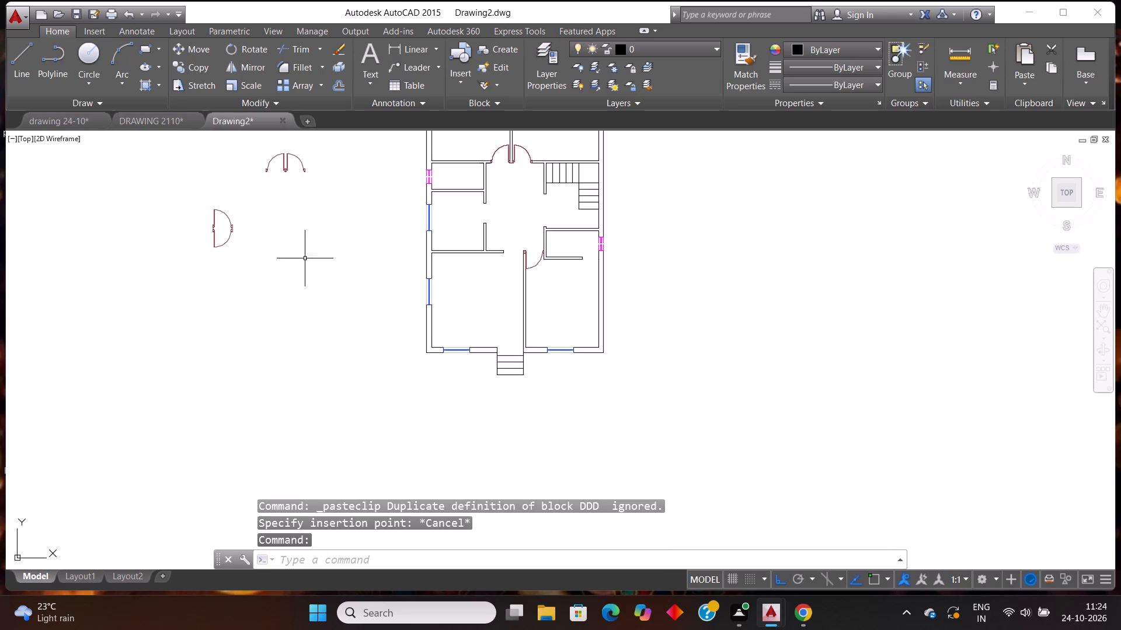
# Examine the doors in the ground floor plans of DRAWING 2110 for reference, and return to Drawing2.
pyautogui.scroll(-2, 405, 366)
pyautogui.scroll(1, 405, 366)
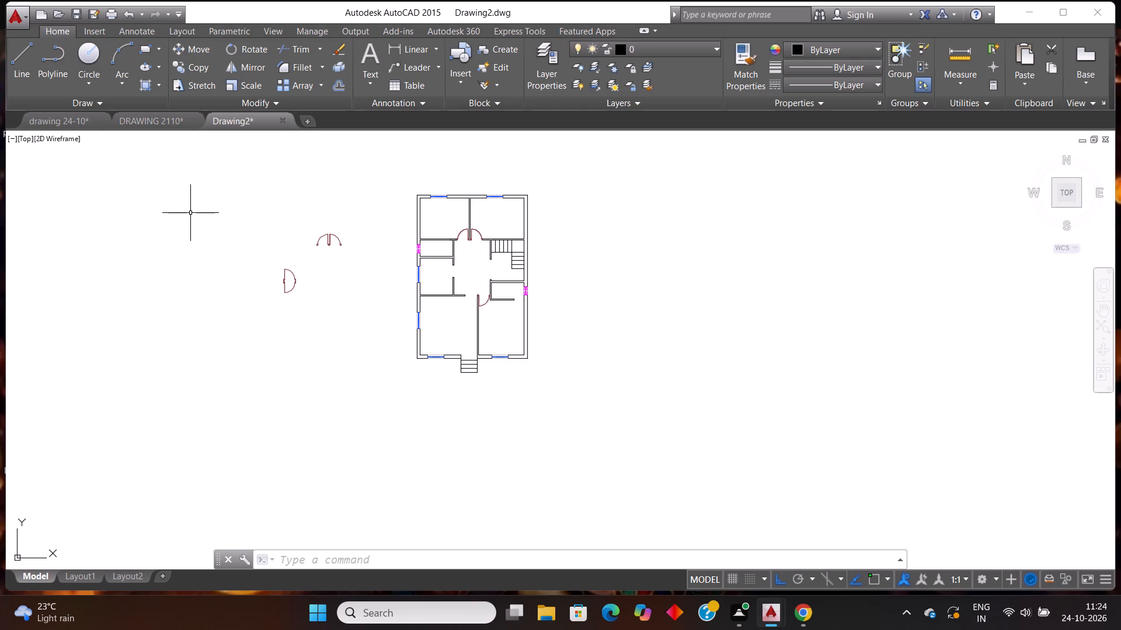
pyautogui.click(159, 127)
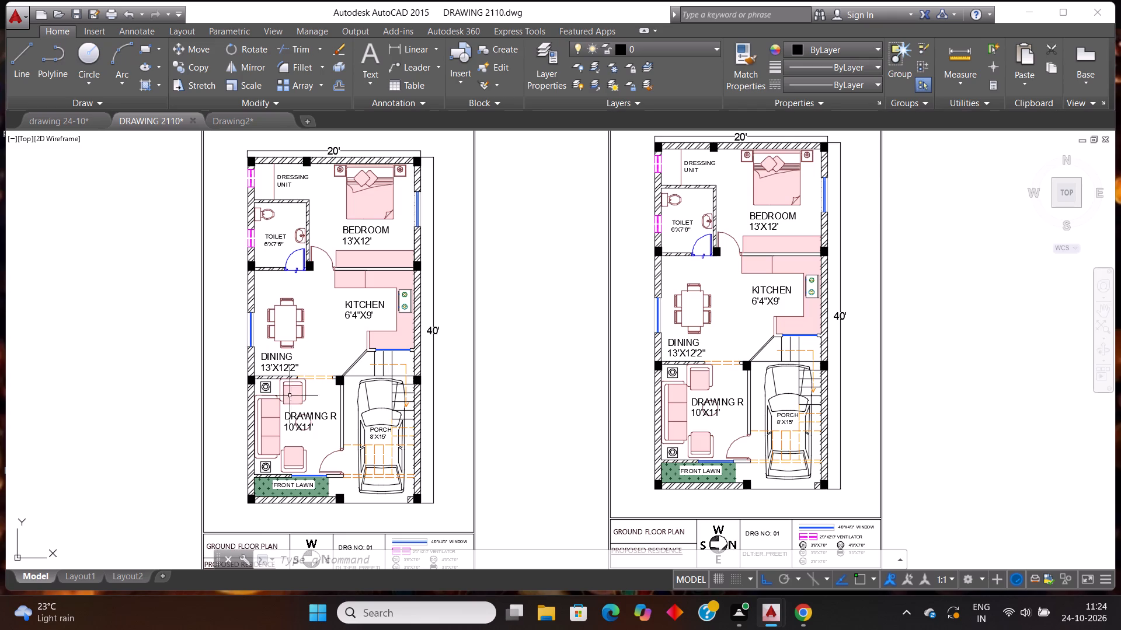
pyautogui.scroll(1, 311, 432)
pyautogui.scroll(-1, 311, 432)
pyautogui.scroll(1, 277, 497)
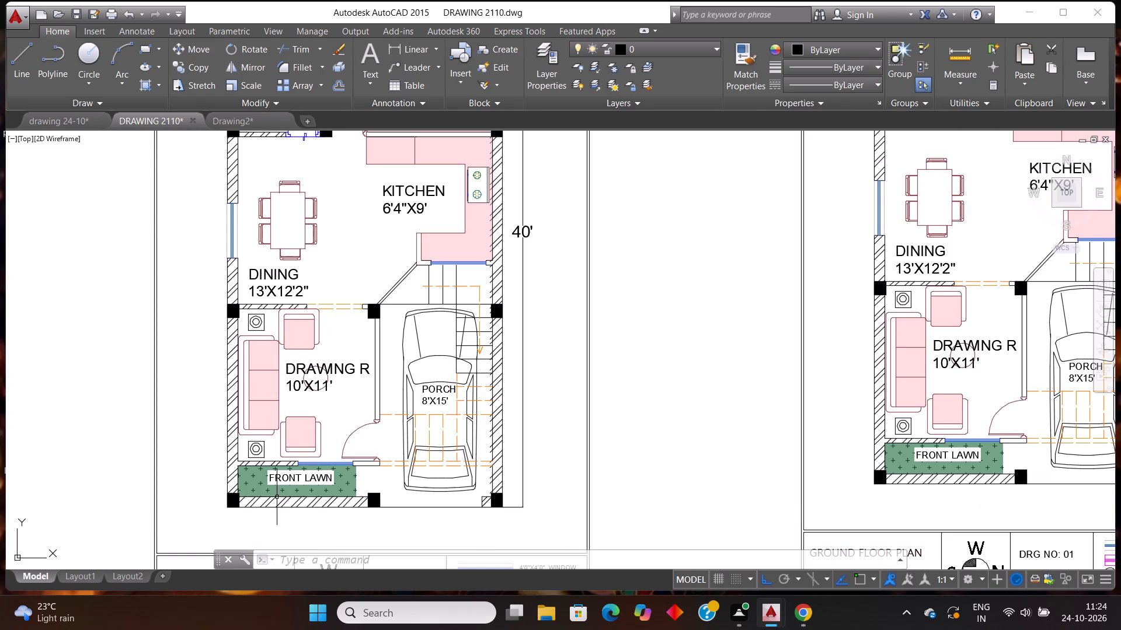
pyautogui.scroll(-1, 291, 473)
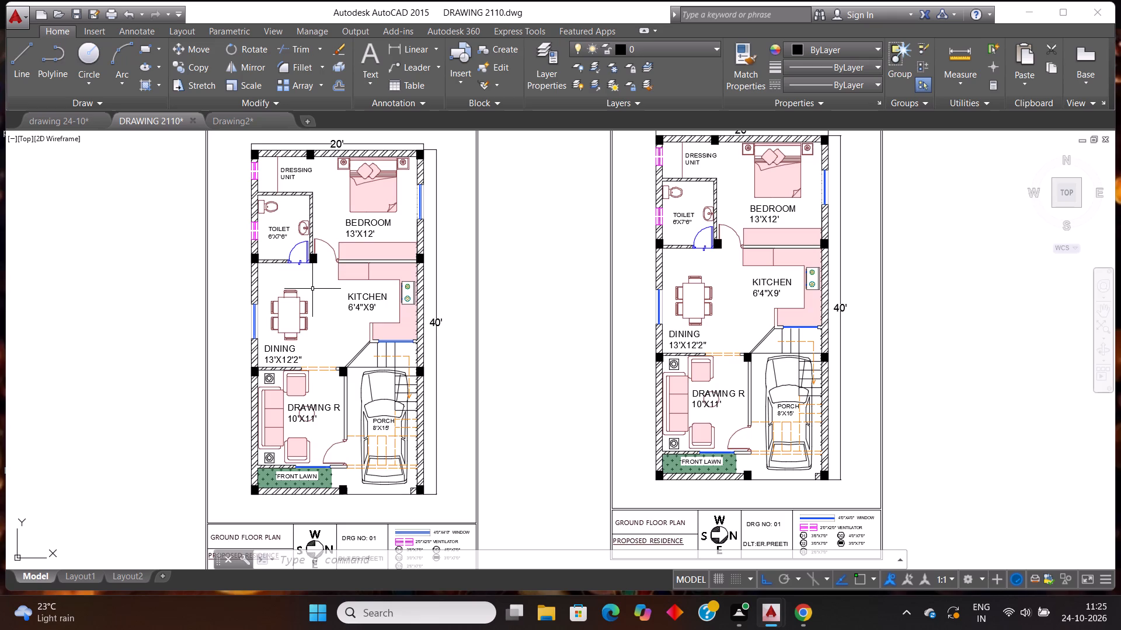
pyautogui.scroll(-2, 365, 341)
pyautogui.scroll(1, 168, 276)
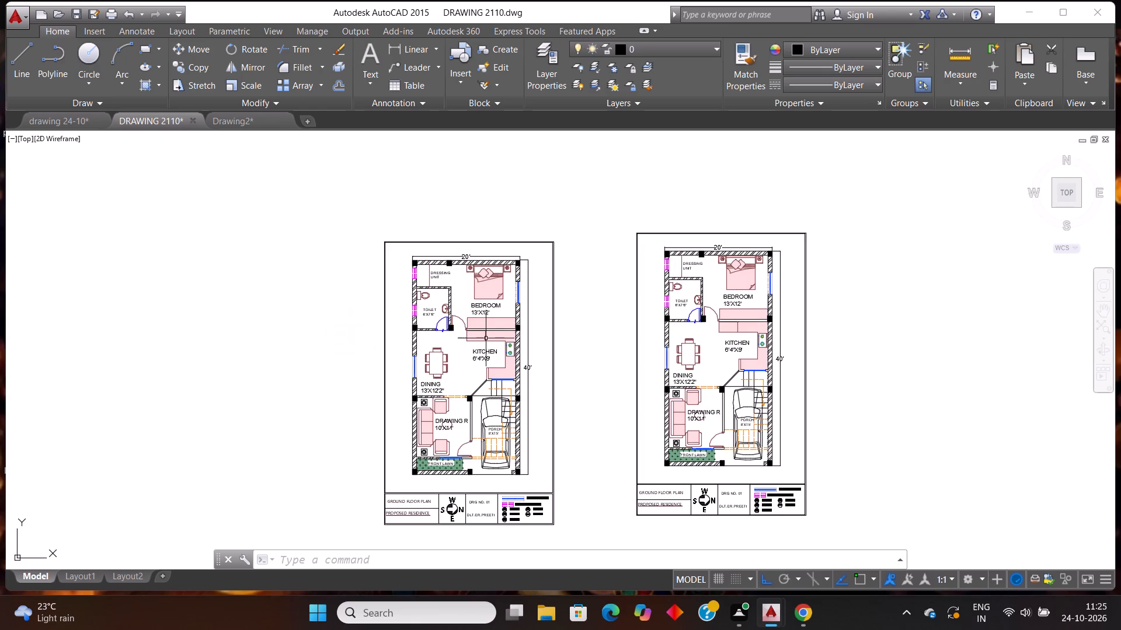
pyautogui.click(219, 121)
pyautogui.scroll(-1, 342, 325)
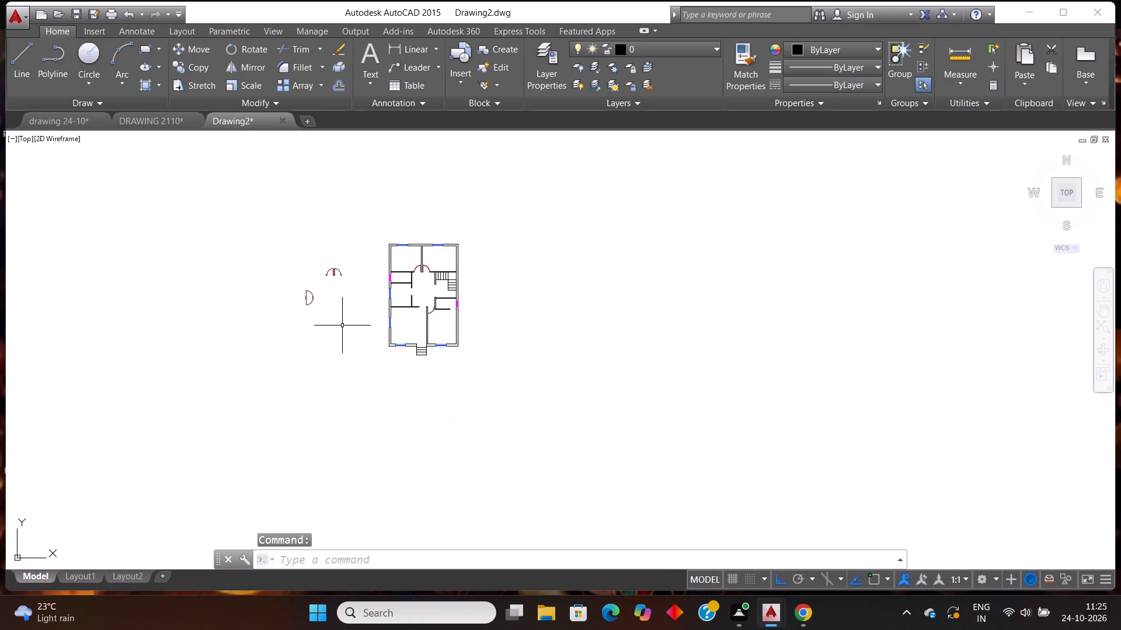
pyautogui.scroll(2, 351, 310)
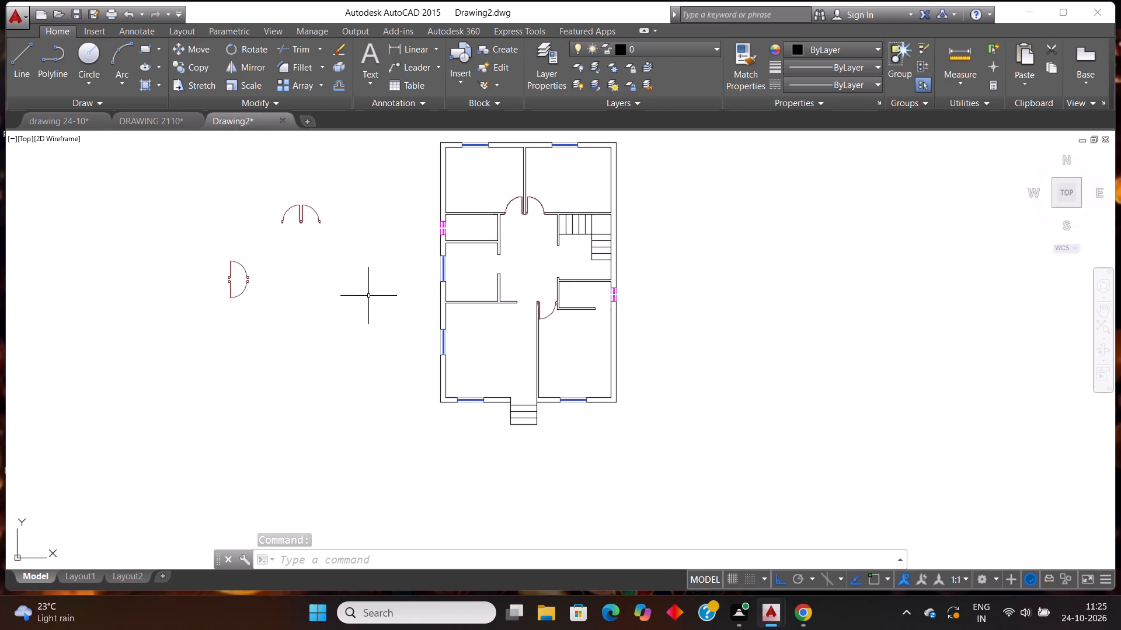
pyautogui.scroll(1, 494, 194)
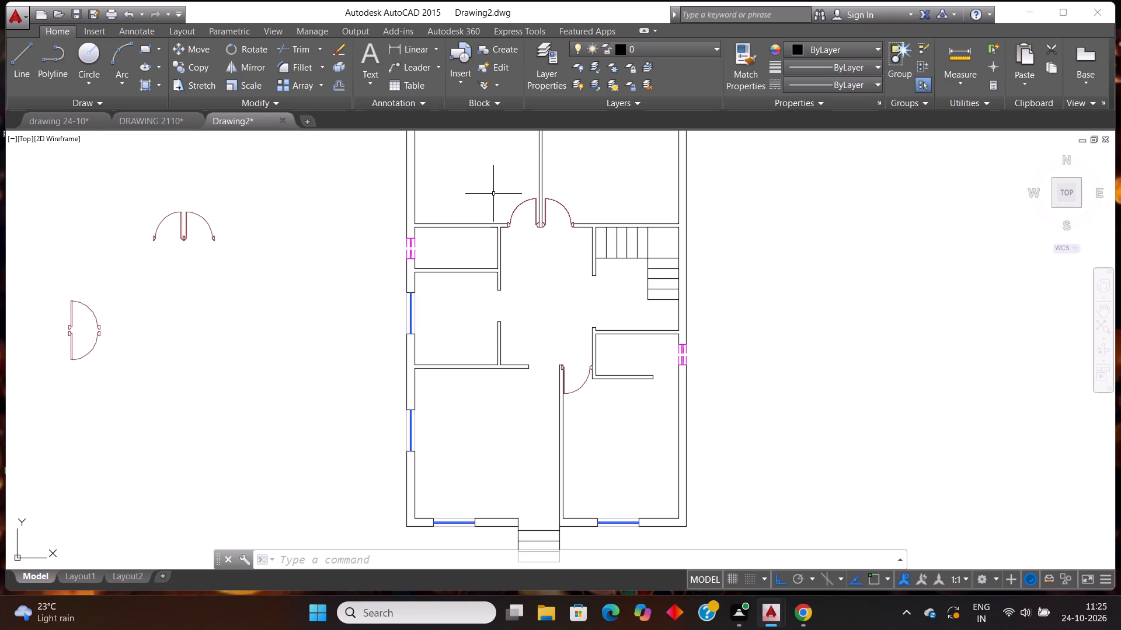
# Extend the upper line of the partition below the small ventilated left-hand room to the hall-side face of its wall.
pyautogui.write('EX')
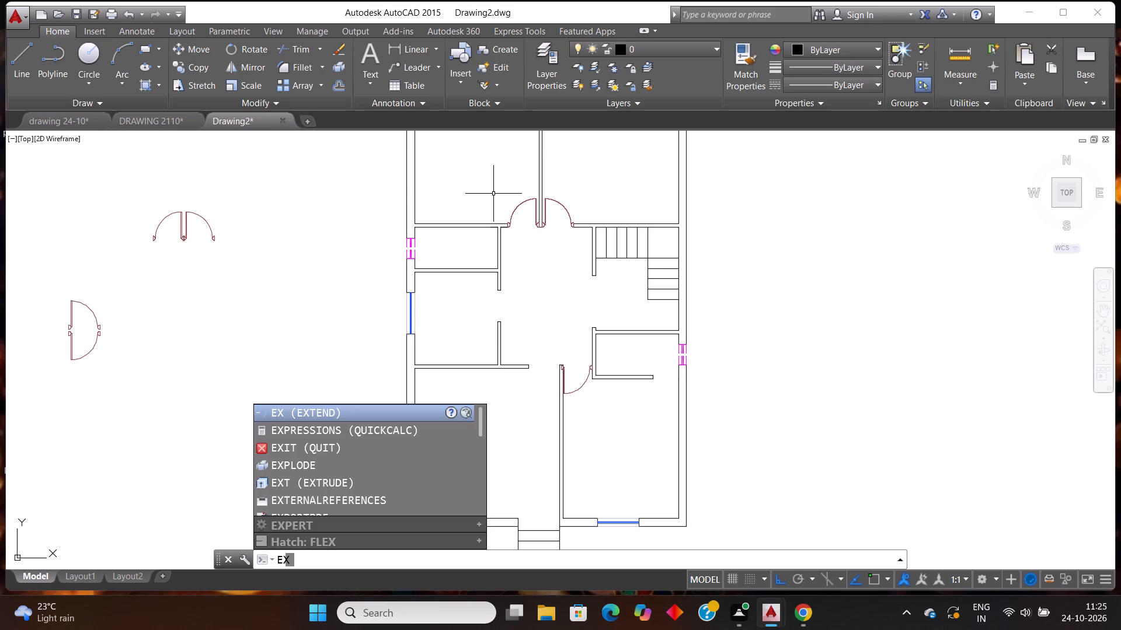
pyautogui.press('l')
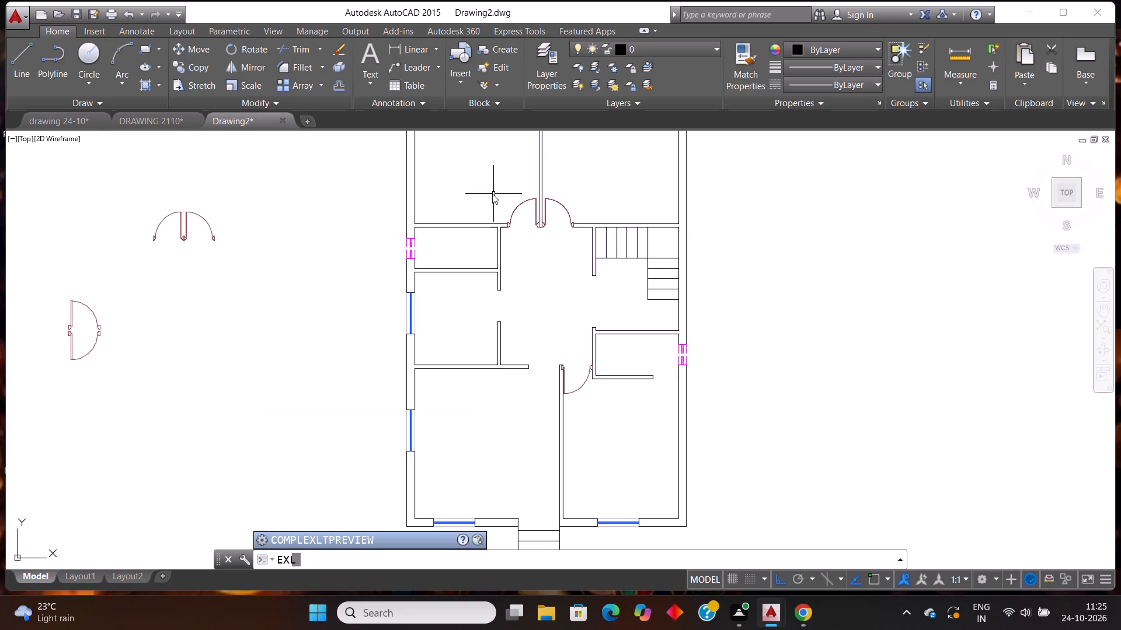
pyautogui.press('\\')
pyautogui.press('BackSpace')
pyautogui.press('BackSpace')
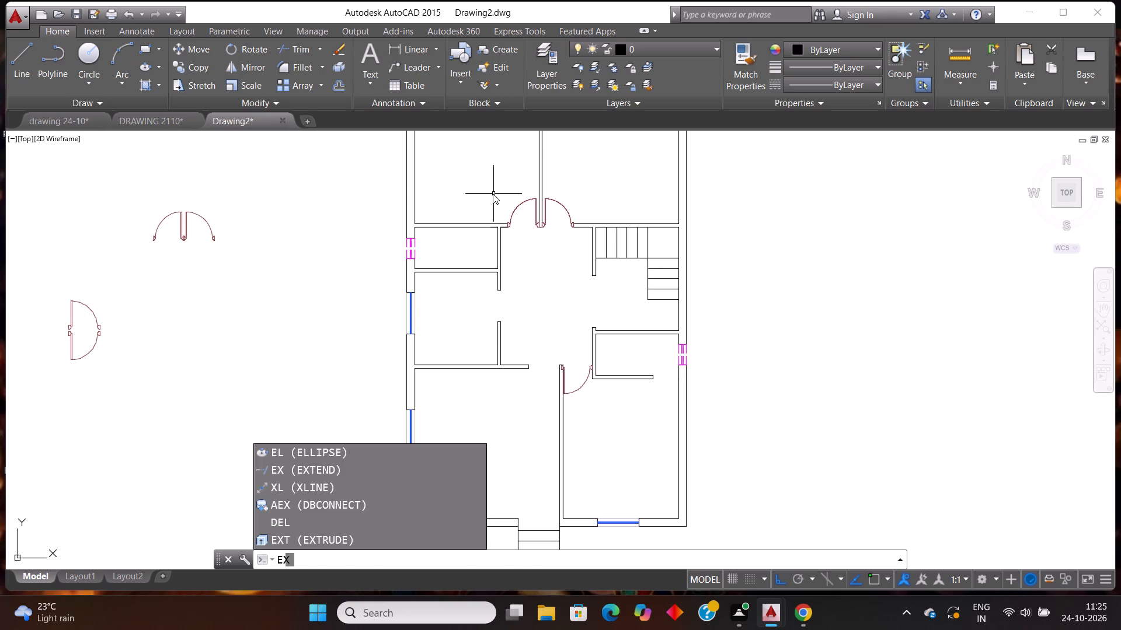
pyautogui.press('Return')
pyautogui.press('Return')
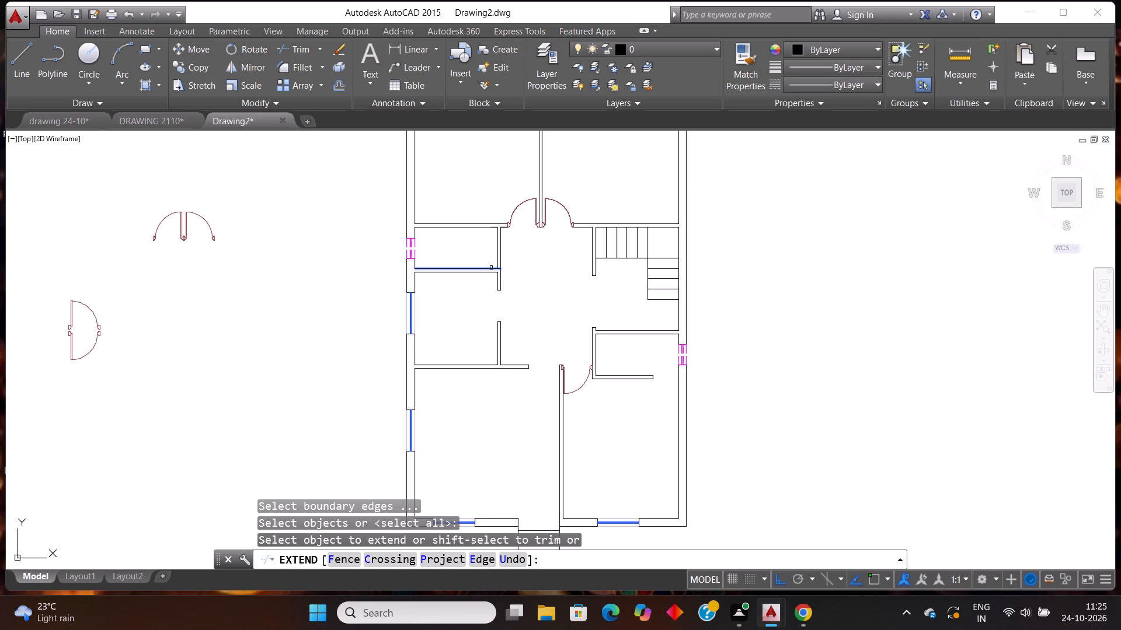
pyautogui.click(491, 268)
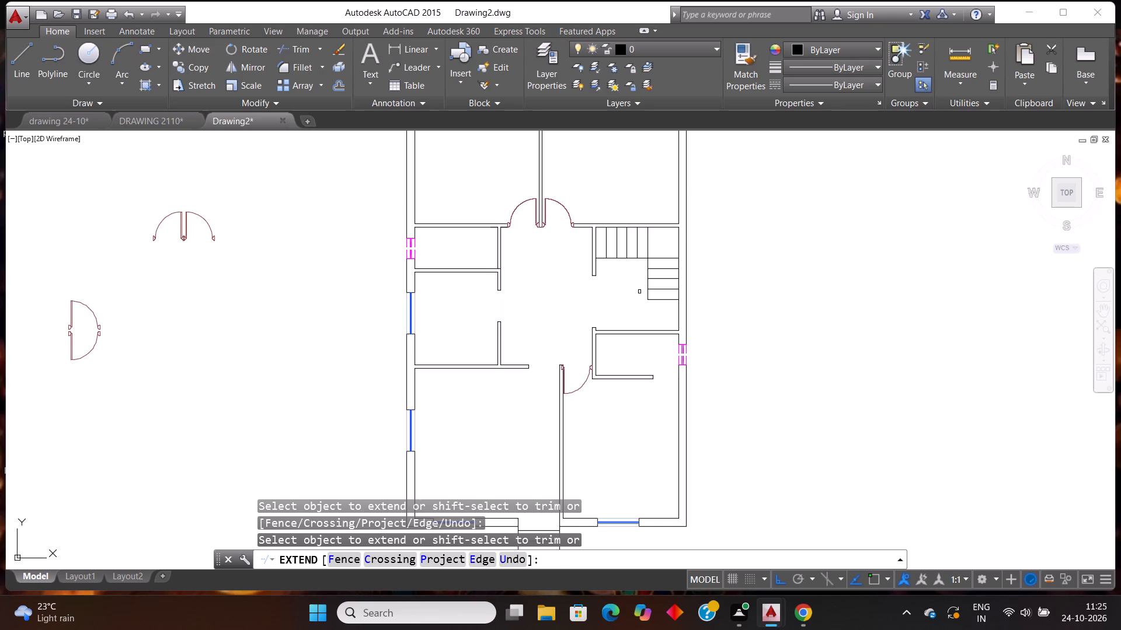
pyautogui.press('Escape')
pyautogui.press('Escape')
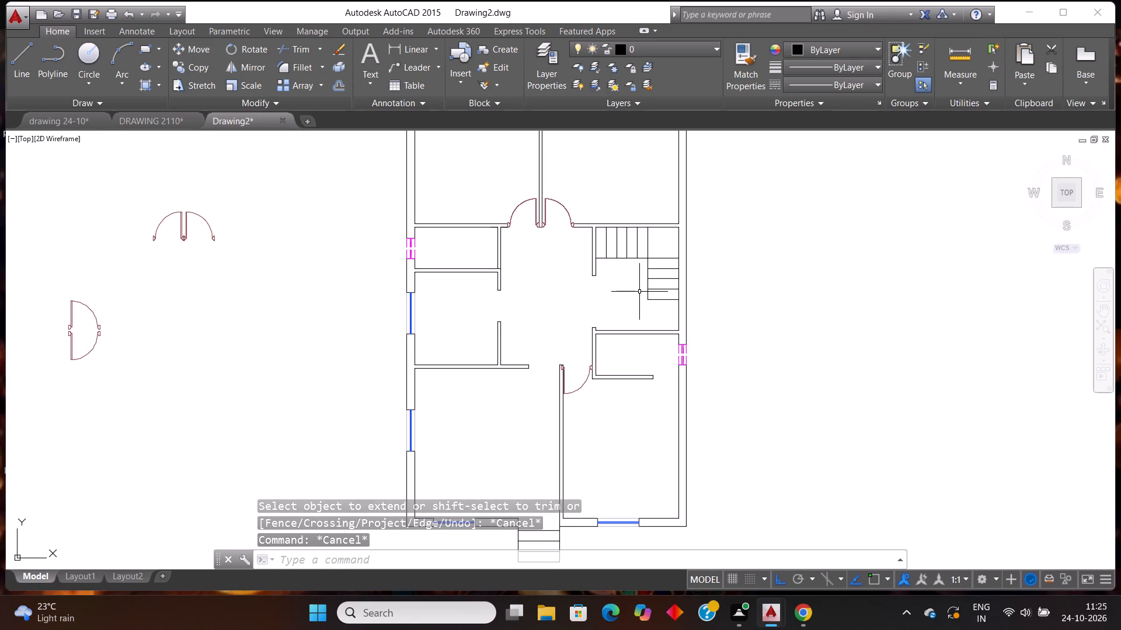
# Offset the extended partition line 2'6" upward into the small left-hand room.
pyautogui.write('OF')
pyautogui.press('f')
pyautogui.press('Return')
pyautogui.write('2\'6"')
pyautogui.press('Return')
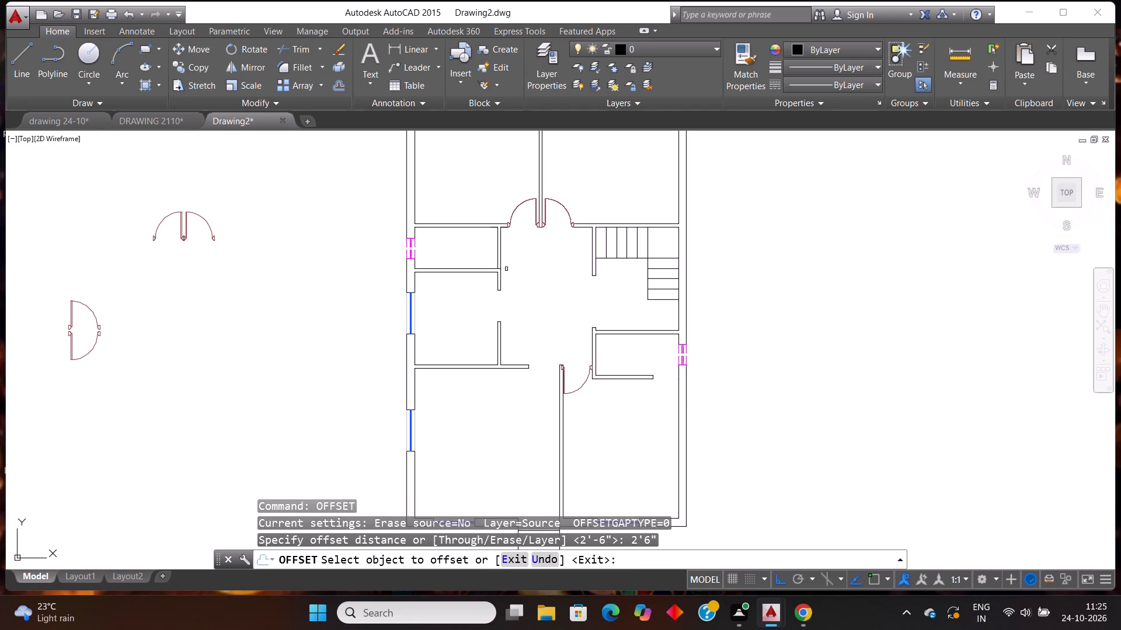
pyautogui.scroll(1, 509, 272)
pyautogui.click(479, 266)
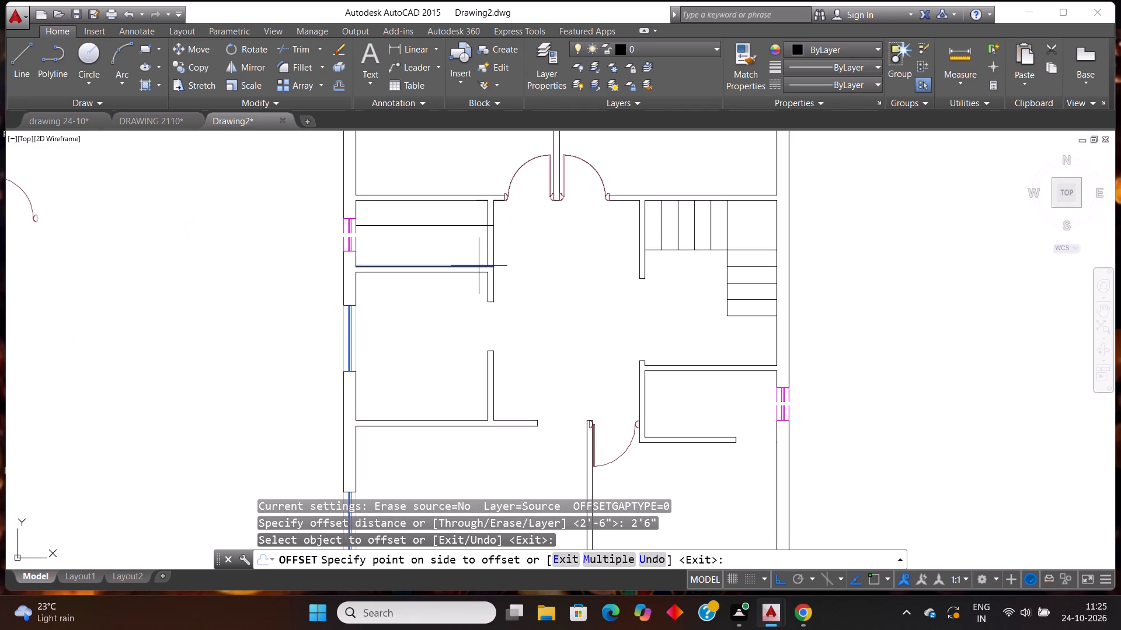
pyautogui.click(472, 240)
pyautogui.press('Escape')
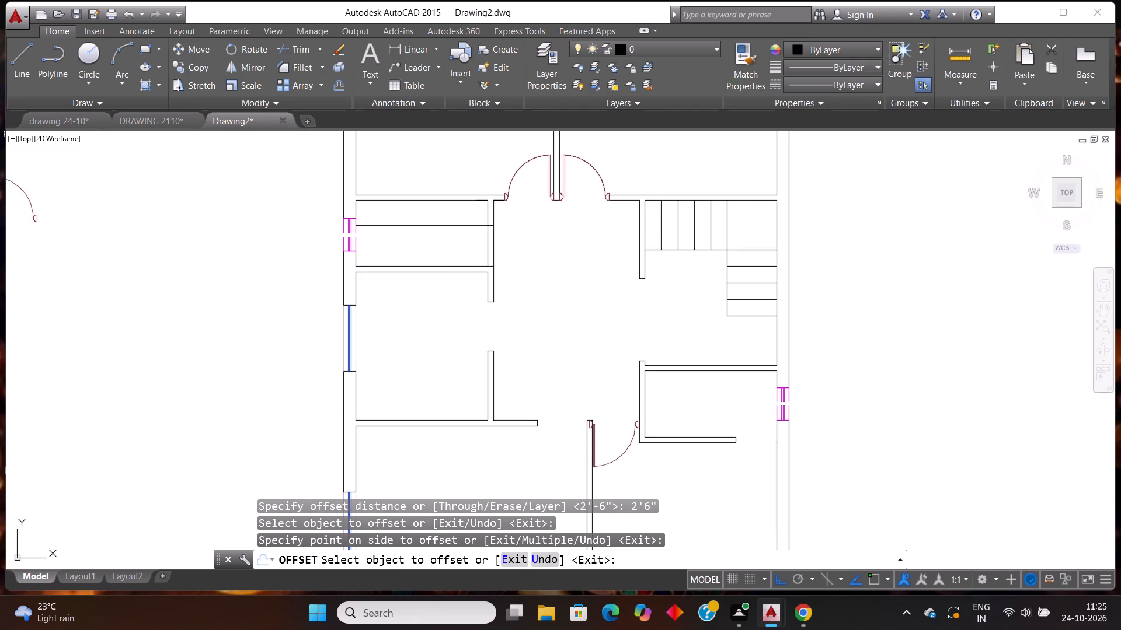
pyautogui.press('Escape')
# Trim the wall between the offset line and the partition, plus the offset line's excess, to open a doorway to the hall.
pyautogui.write('TR')
pyautogui.press('Return')
pyautogui.press('Return')
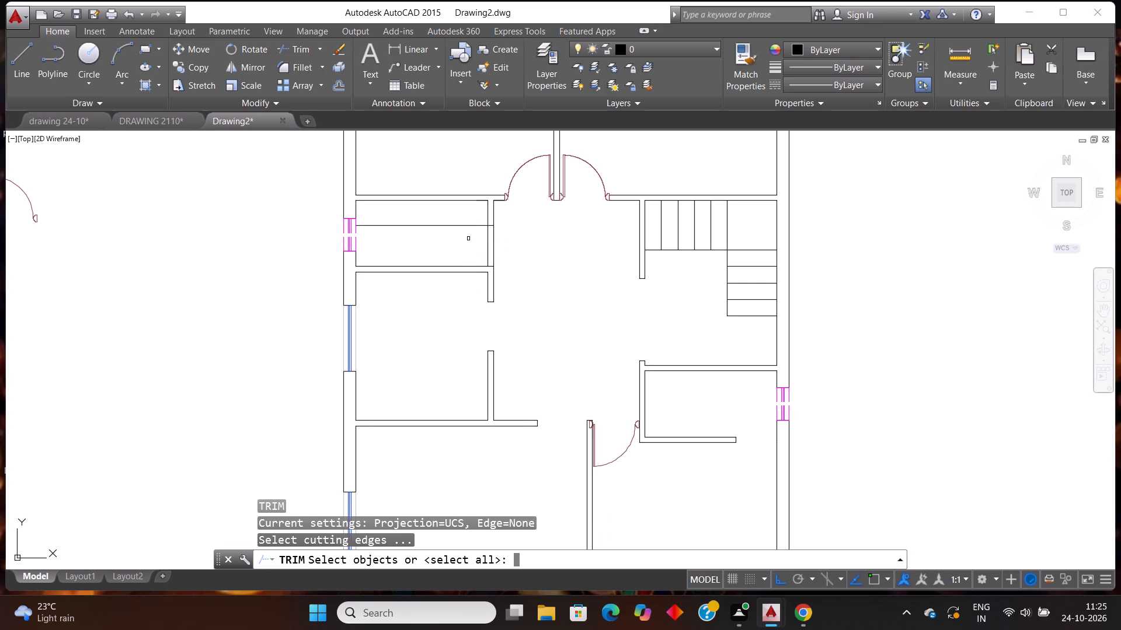
pyautogui.click(474, 234)
pyautogui.click(516, 256)
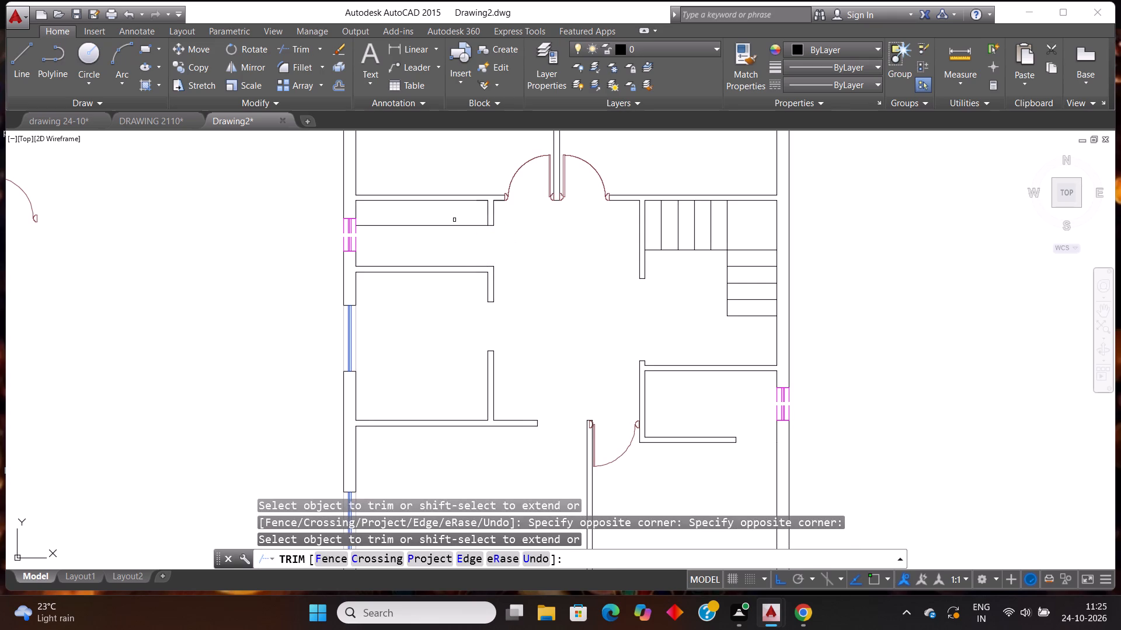
pyautogui.click(454, 220)
pyautogui.click(468, 239)
pyautogui.scroll(-3, 465, 244)
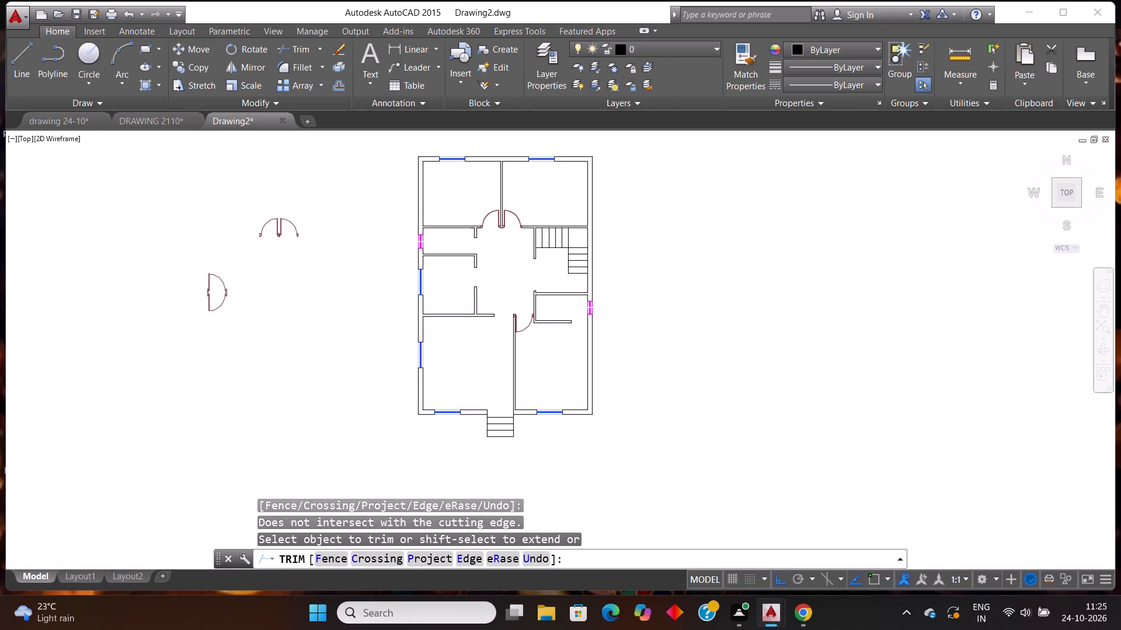
pyautogui.scroll(1, 424, 197)
pyautogui.press('Escape')
pyautogui.press('Escape')
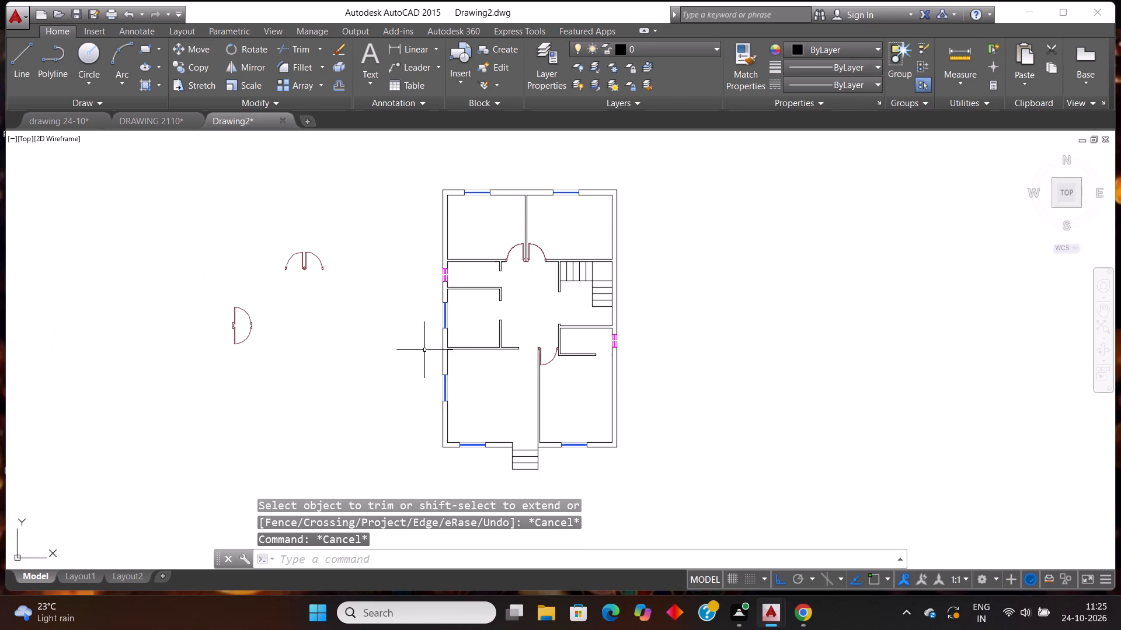
# Delete the spare door pairs beside the floor plan.
pyautogui.click(350, 381)
pyautogui.click(123, 156)
pyautogui.press('Delete')
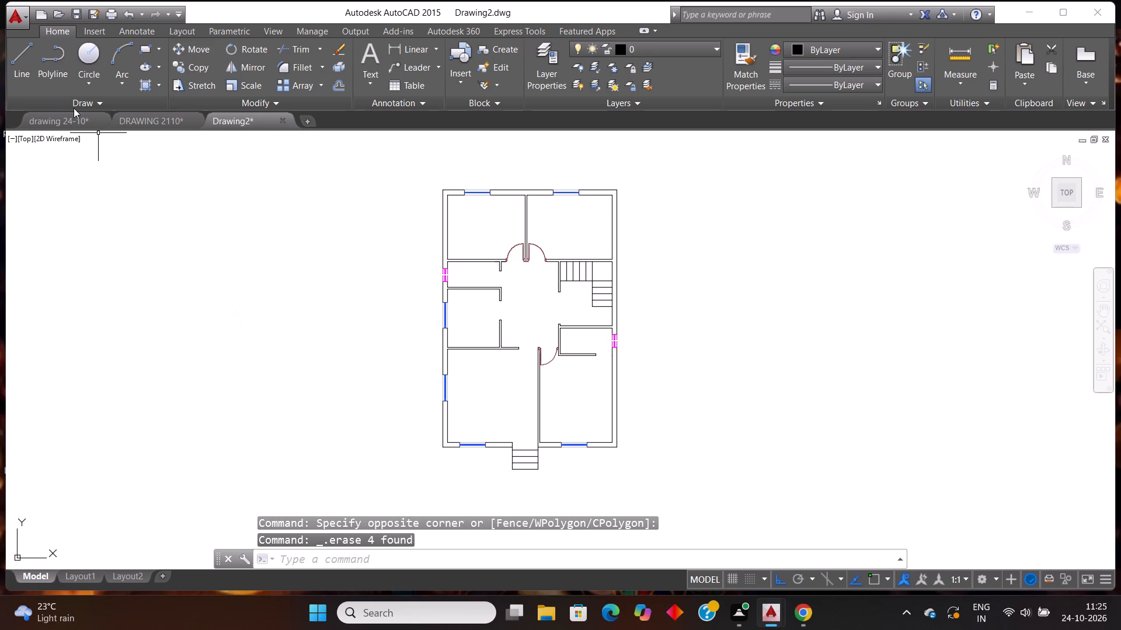
# Copy the blue toilet door from DRAWING 2110 into the Drawing2 doorway between the small right-hand room's partition and the right wall.
pyautogui.click(143, 127)
pyautogui.scroll(2, 447, 319)
pyautogui.click(434, 332)
pyautogui.click(410, 319)
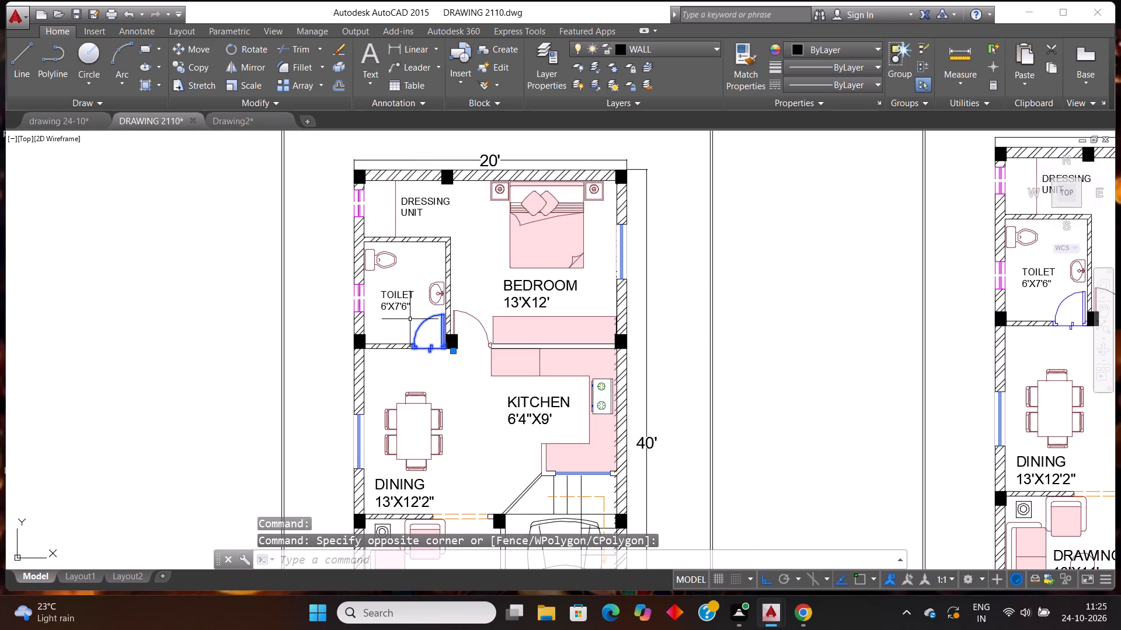
pyautogui.hotkey('ctrl', 'c')
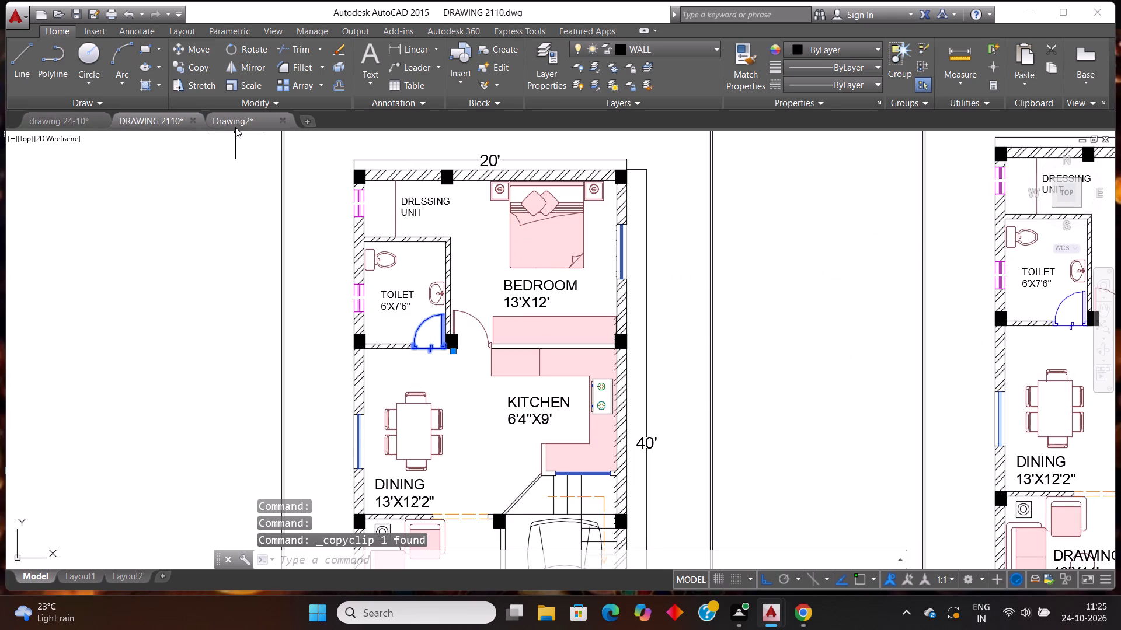
pyautogui.click(235, 127)
pyautogui.hotkey('ctrl', 'v')
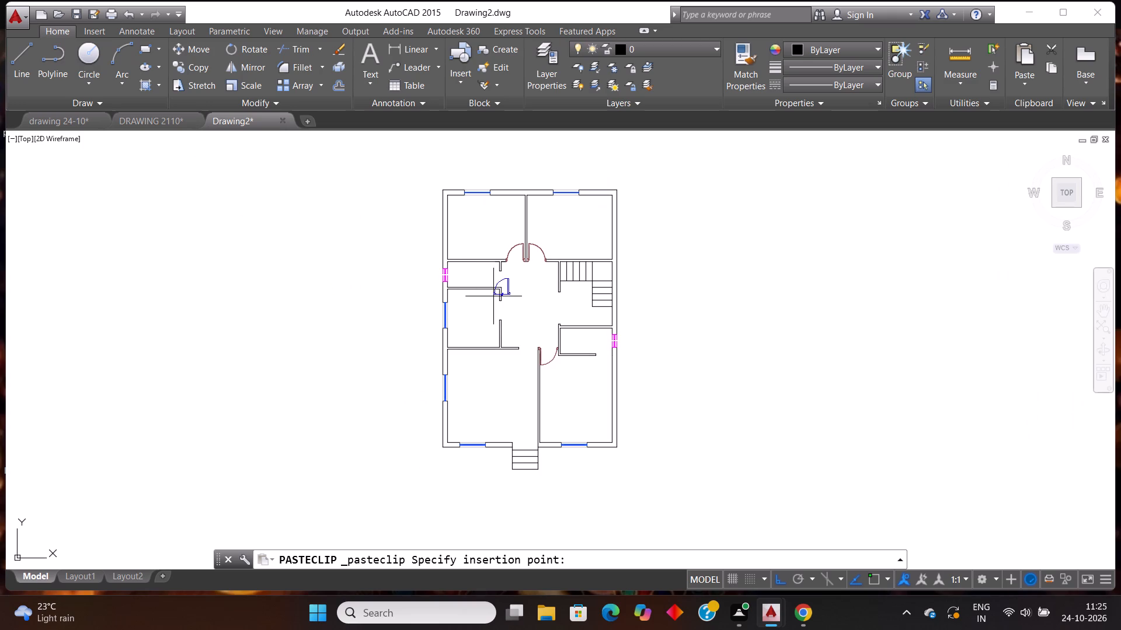
pyautogui.scroll(3, 595, 373)
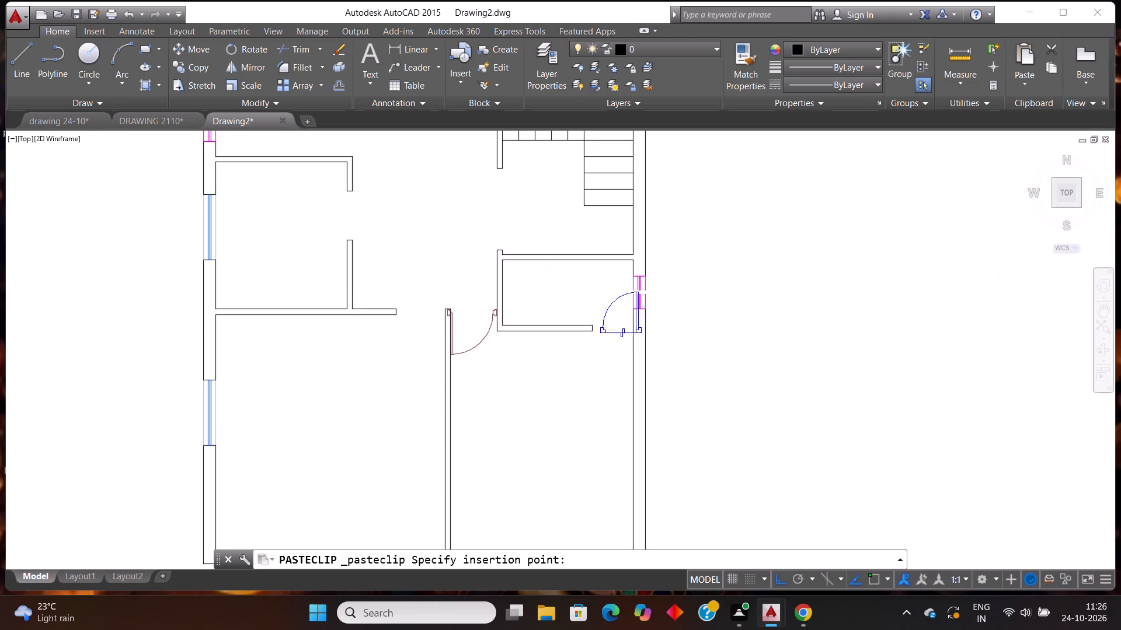
pyautogui.scroll(2, 599, 334)
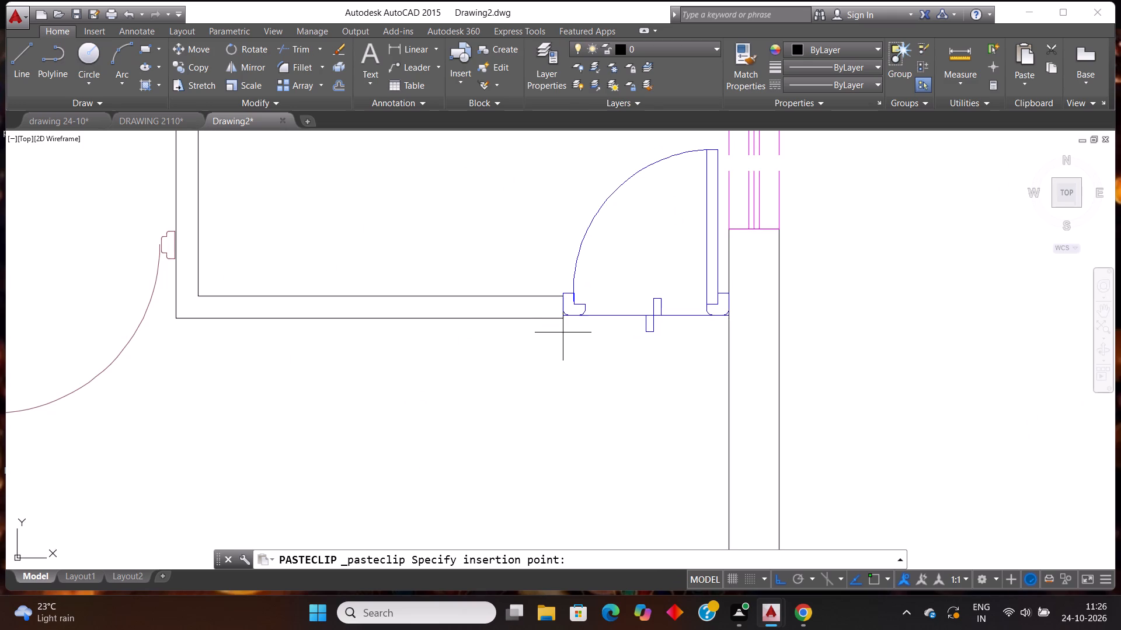
pyautogui.click(563, 335)
# Paste another copy of the blue toilet door in the empty area left of the plan and rotate it 90°.
pyautogui.scroll(-3, 1063, 597)
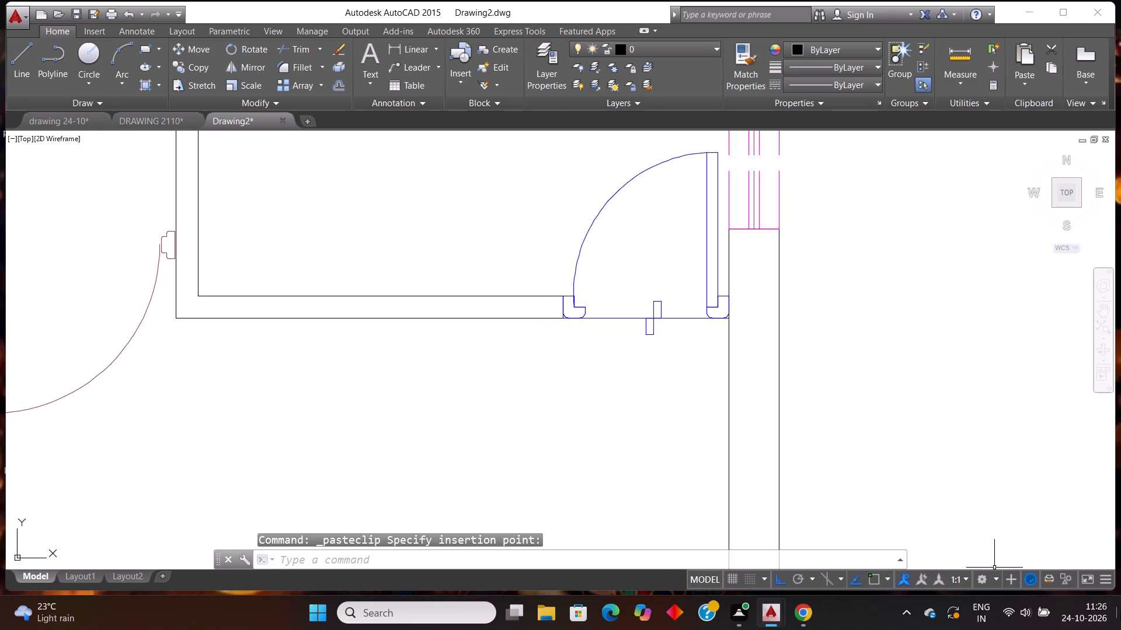
pyautogui.scroll(-6, 631, 323)
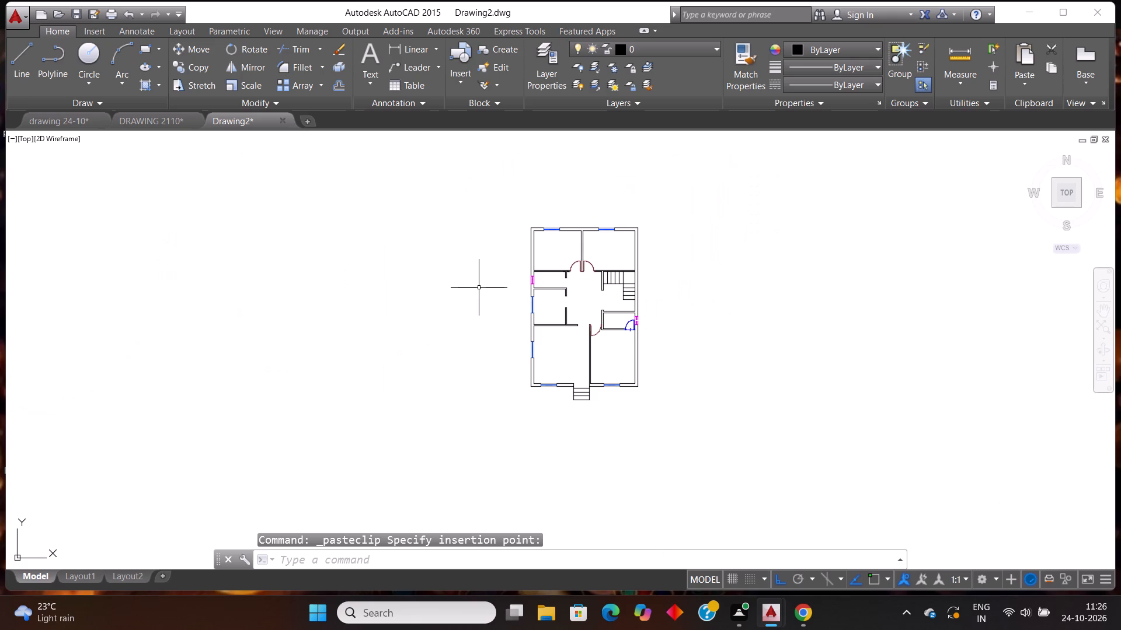
pyautogui.hotkey('ctrl', 'v')
pyautogui.click(468, 327)
pyautogui.click(497, 347)
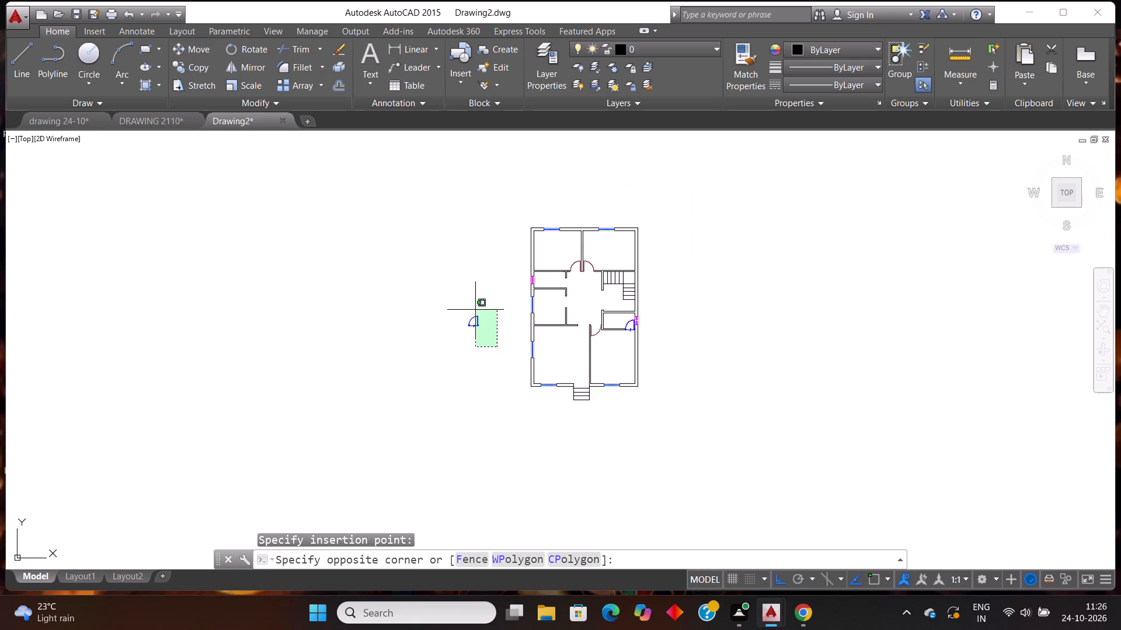
pyautogui.click(461, 296)
pyautogui.write('RO')
pyautogui.press('Return')
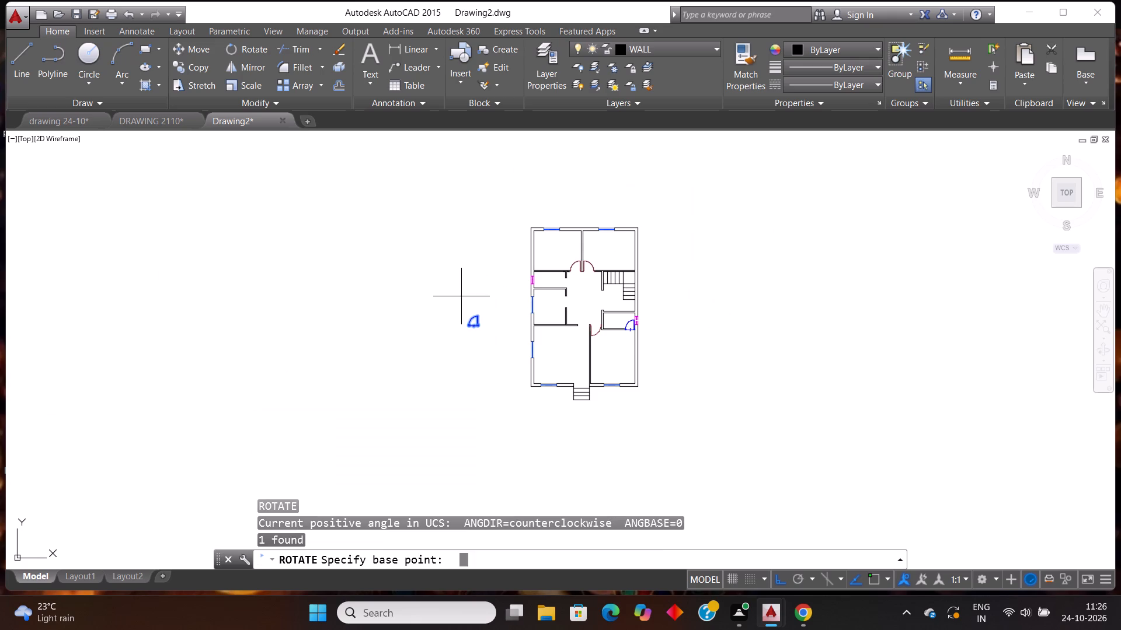
pyautogui.click(477, 327)
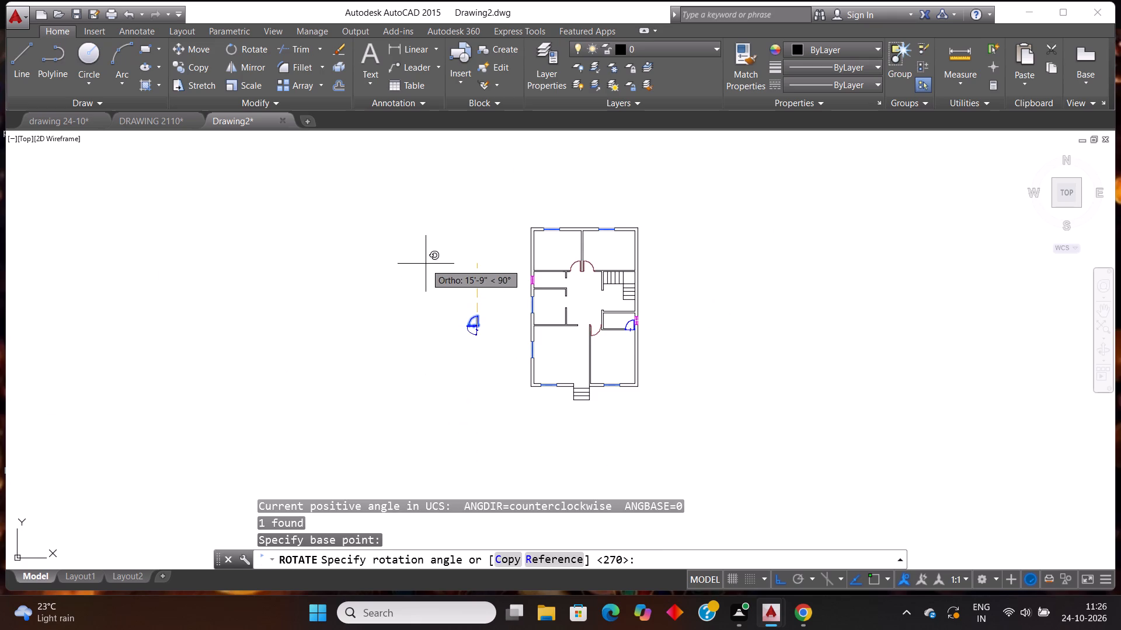
pyautogui.click(426, 264)
# Mirror the loose blue toilet door beside the plan about a horizontal line along its upper edge, erasing the source object.
pyautogui.click(500, 375)
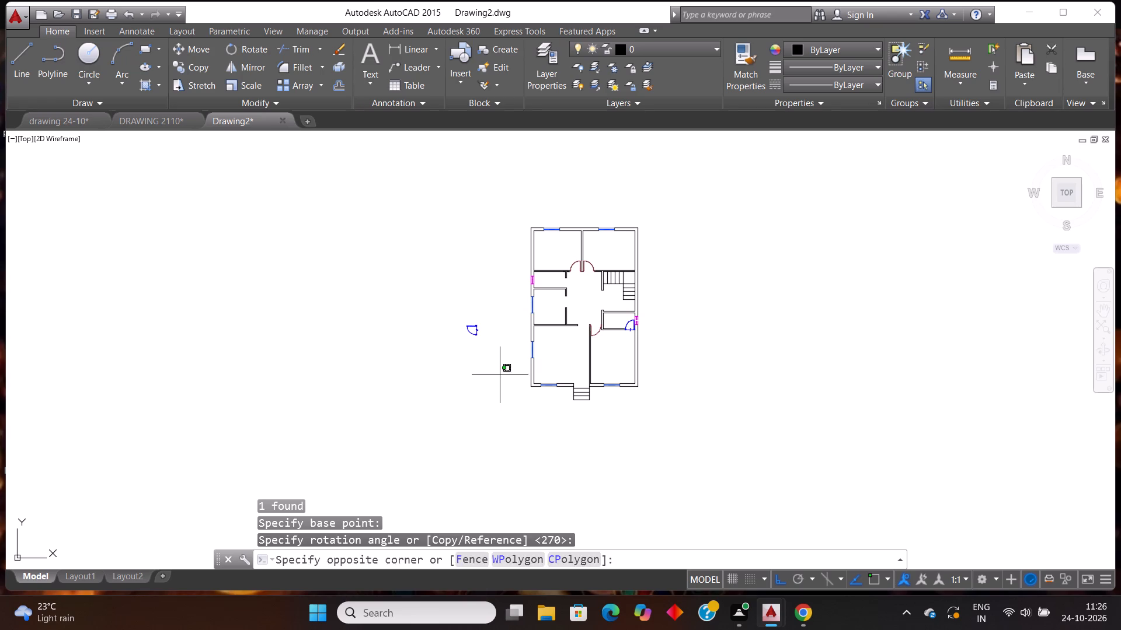
pyautogui.click(448, 261)
pyautogui.write('MI')
pyautogui.press('Return')
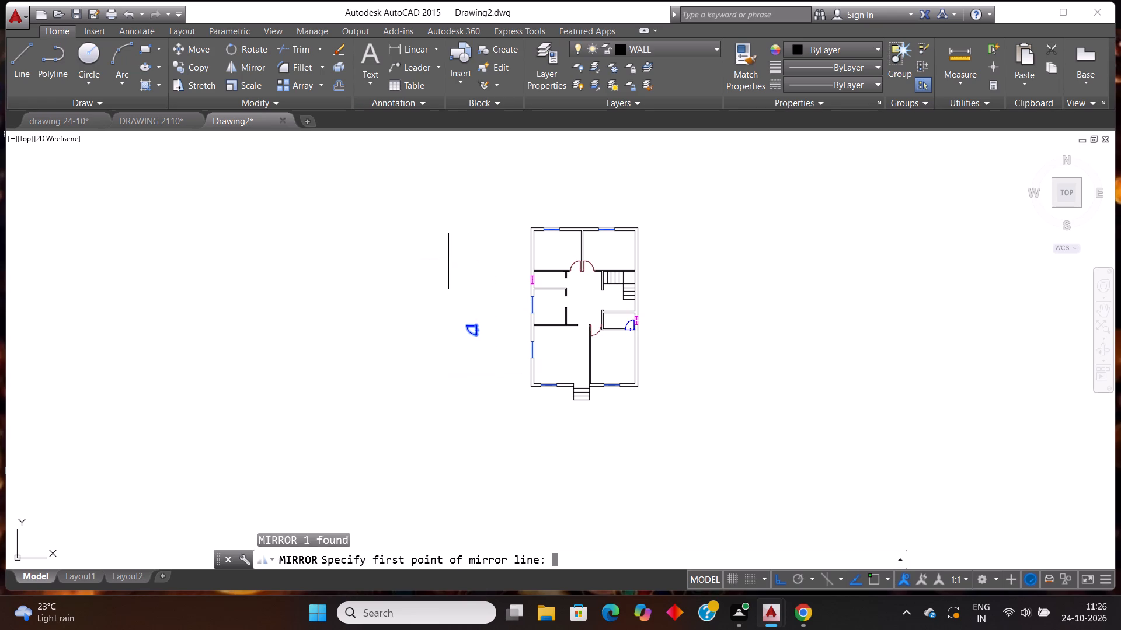
pyautogui.click(475, 325)
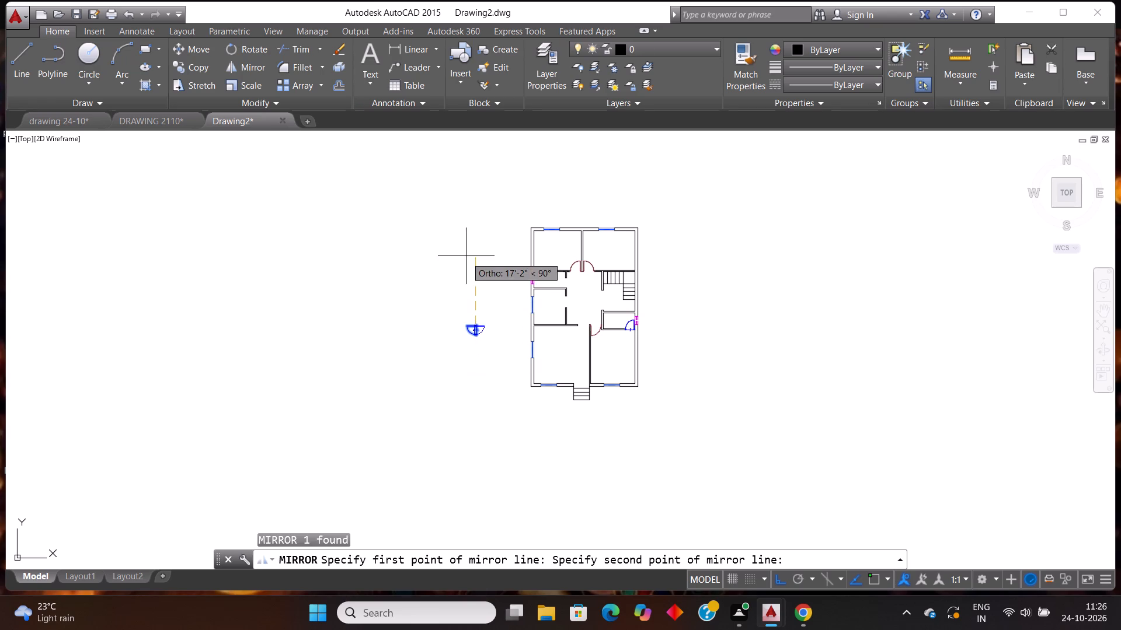
pyautogui.click(414, 345)
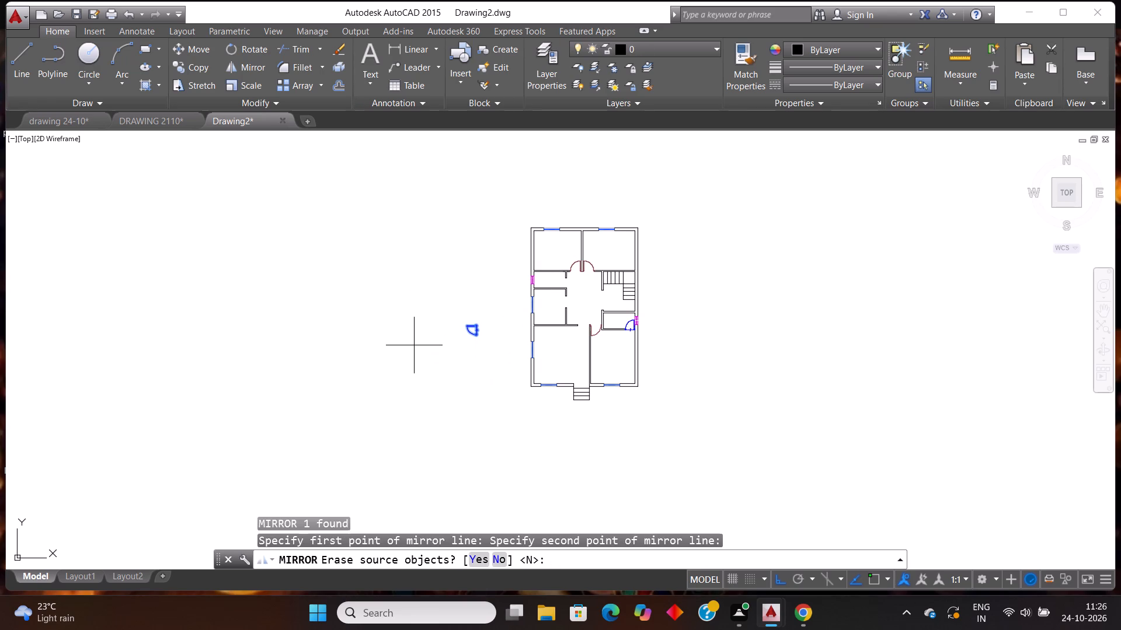
pyautogui.press('y')
pyautogui.press('Return')
# Copy the mirrored toilet door and paste it into the hall-side doorway of the small ventilated room below the upper-left room.
pyautogui.moveTo(507, 356); pyautogui.dragTo(499, 347)
pyautogui.click(441, 290)
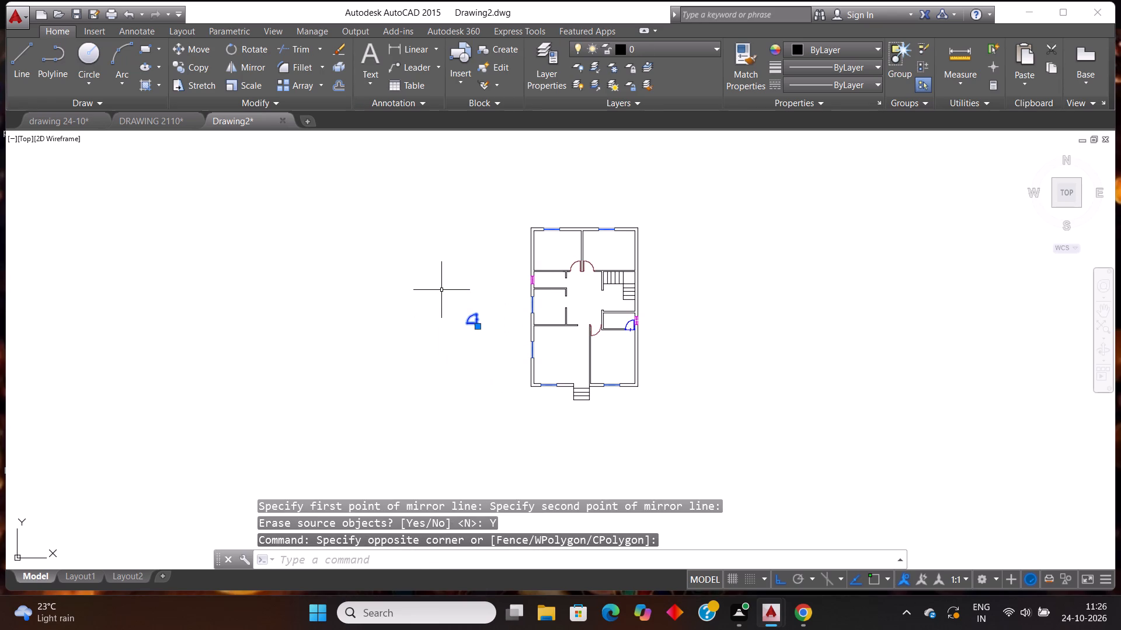
pyautogui.hotkey('ctrl', 'c')
pyautogui.hotkey('ctrl', 'v')
pyautogui.scroll(2, 562, 278)
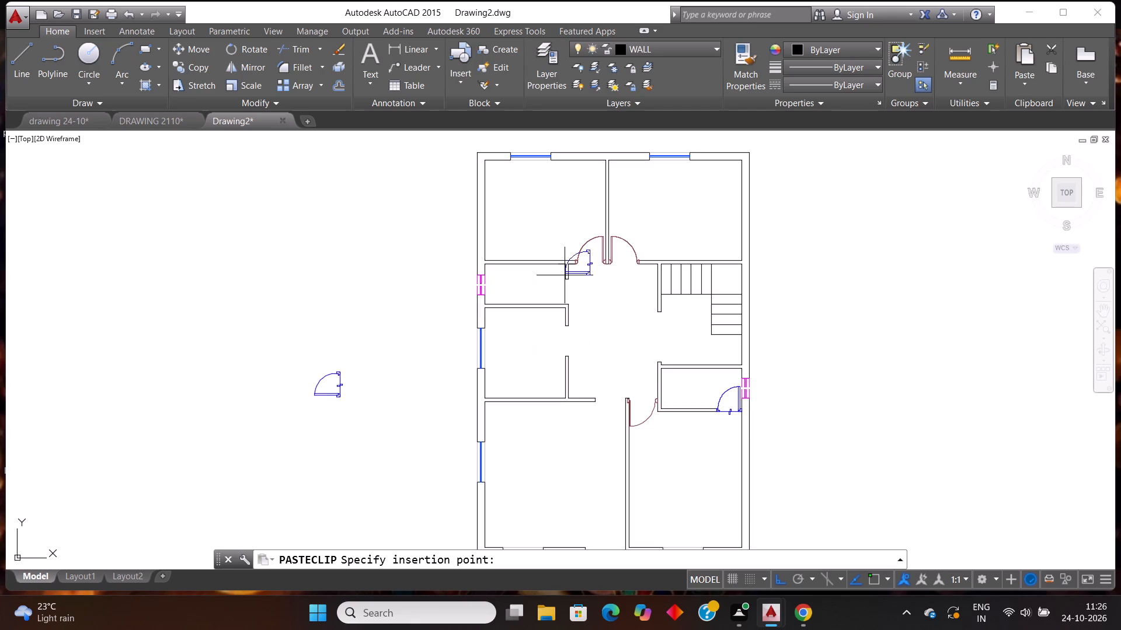
pyautogui.scroll(5, 565, 276)
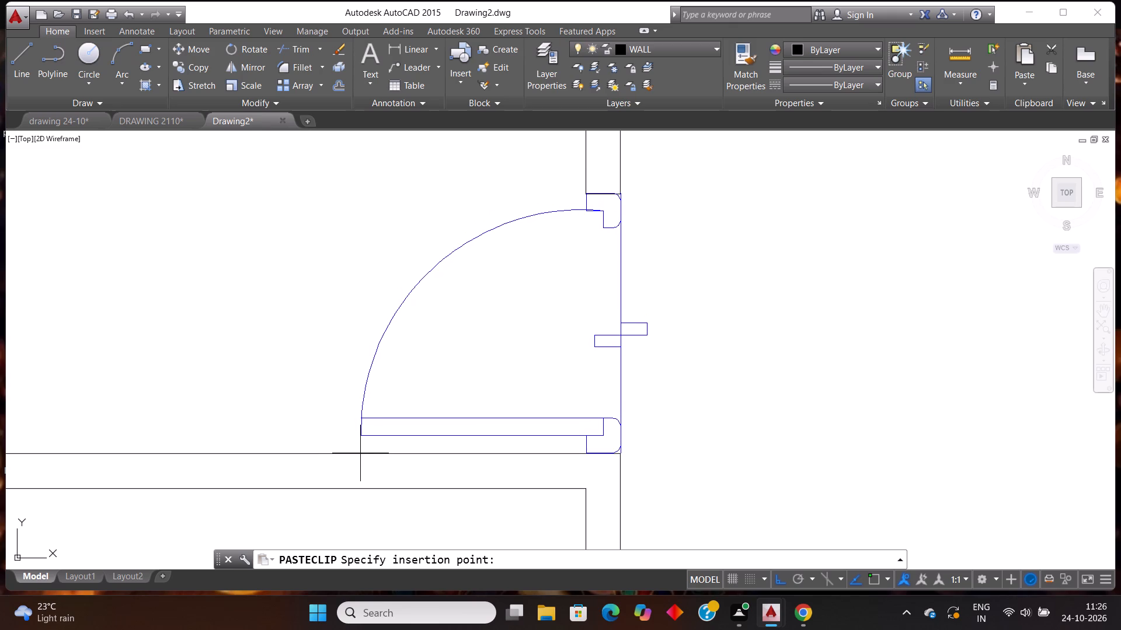
pyautogui.click(360, 453)
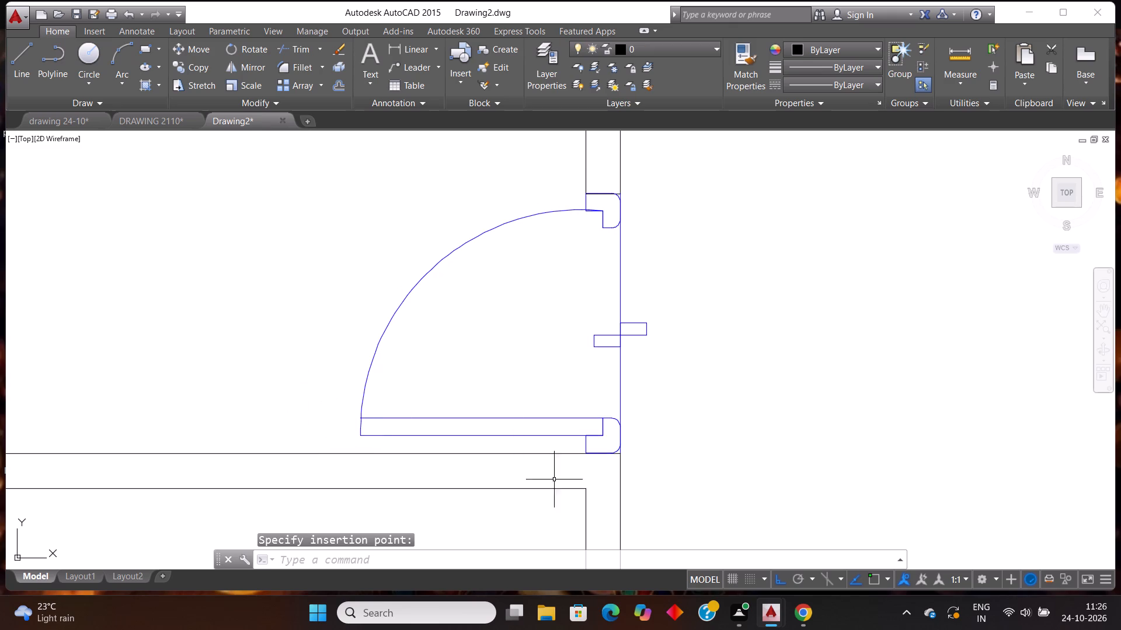
# Move the pasted toilet door by its lower frame corner with Ortho off, onto the wall corner at the doorway's lower end.
pyautogui.scroll(3, 587, 456)
pyautogui.scroll(3, 696, 455)
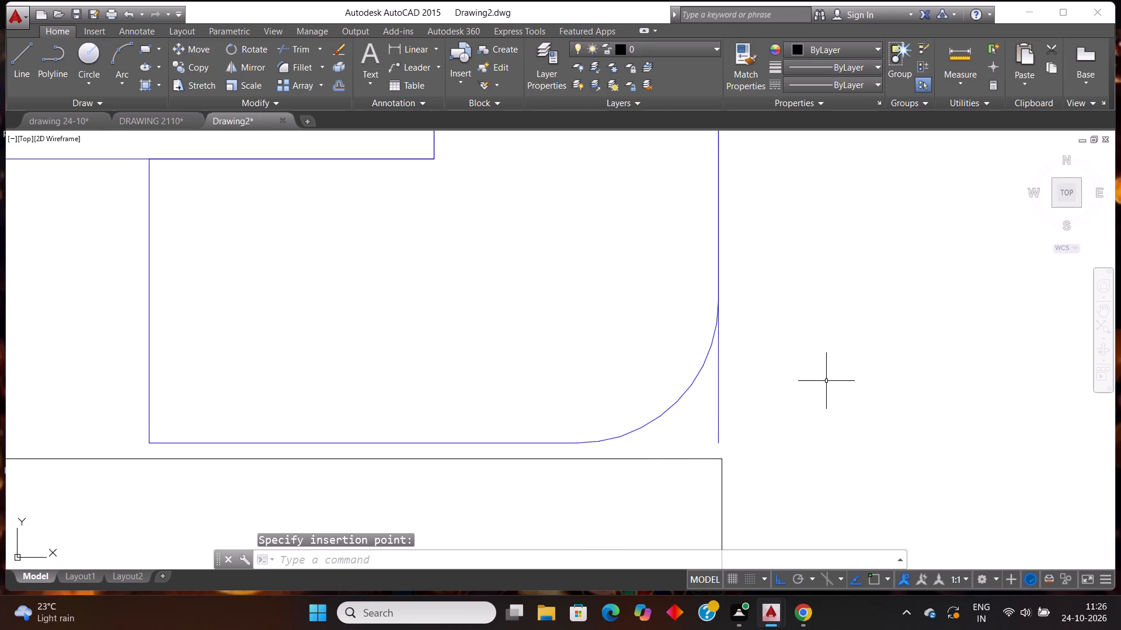
pyautogui.moveTo(827, 380); pyautogui.dragTo(653, 294)
pyautogui.click(528, 244)
pyautogui.press('m')
pyautogui.press('Return')
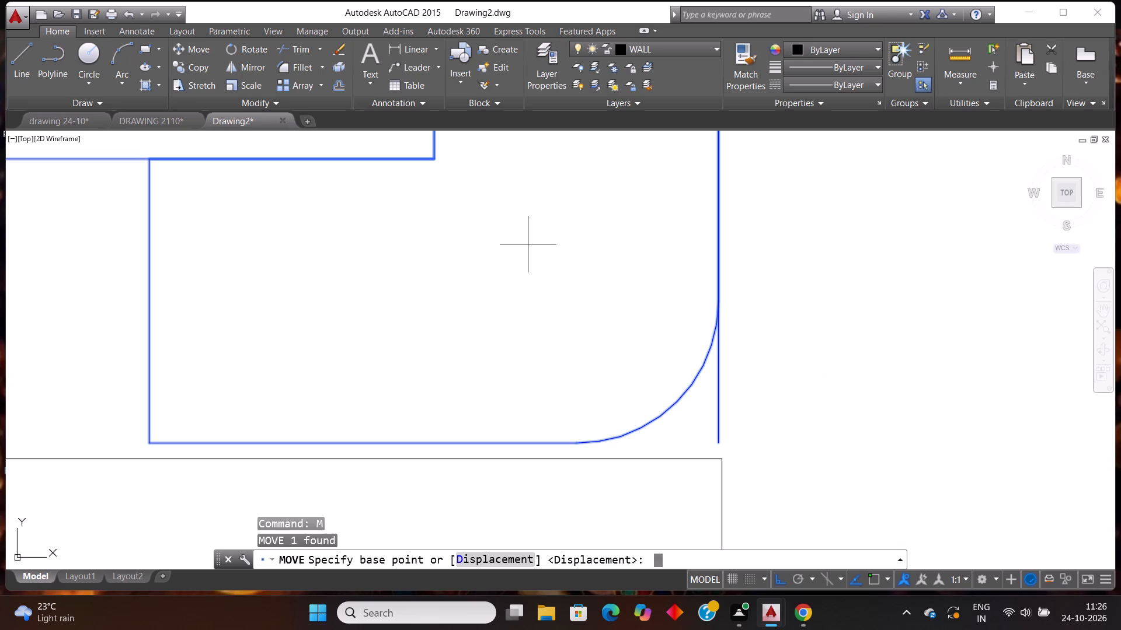
pyautogui.click(718, 443)
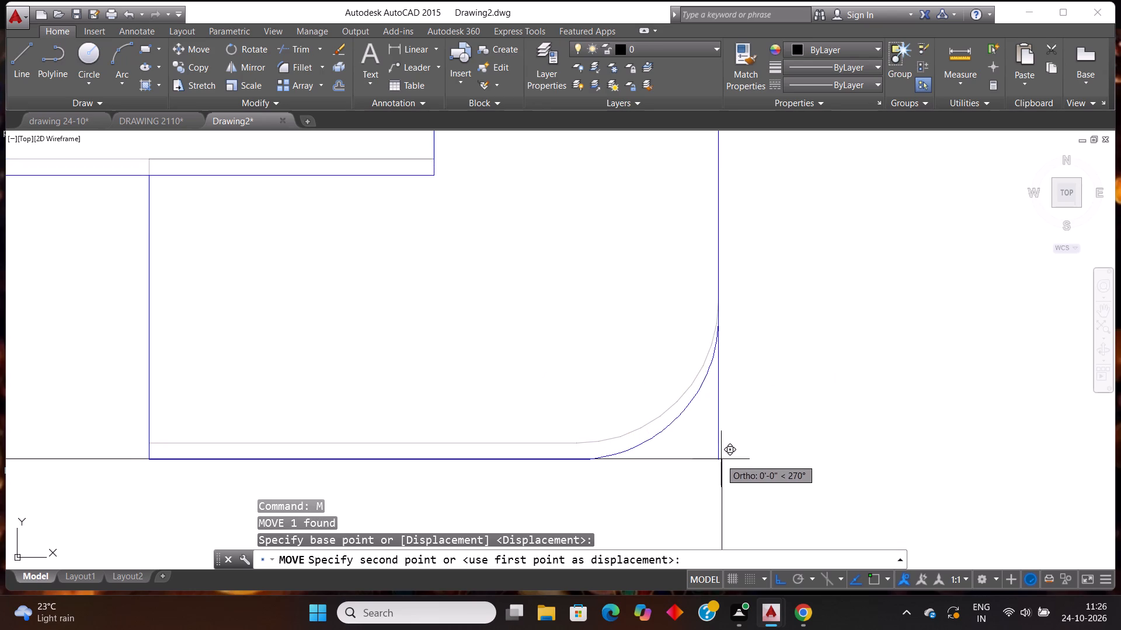
pyautogui.scroll(6, 719, 457)
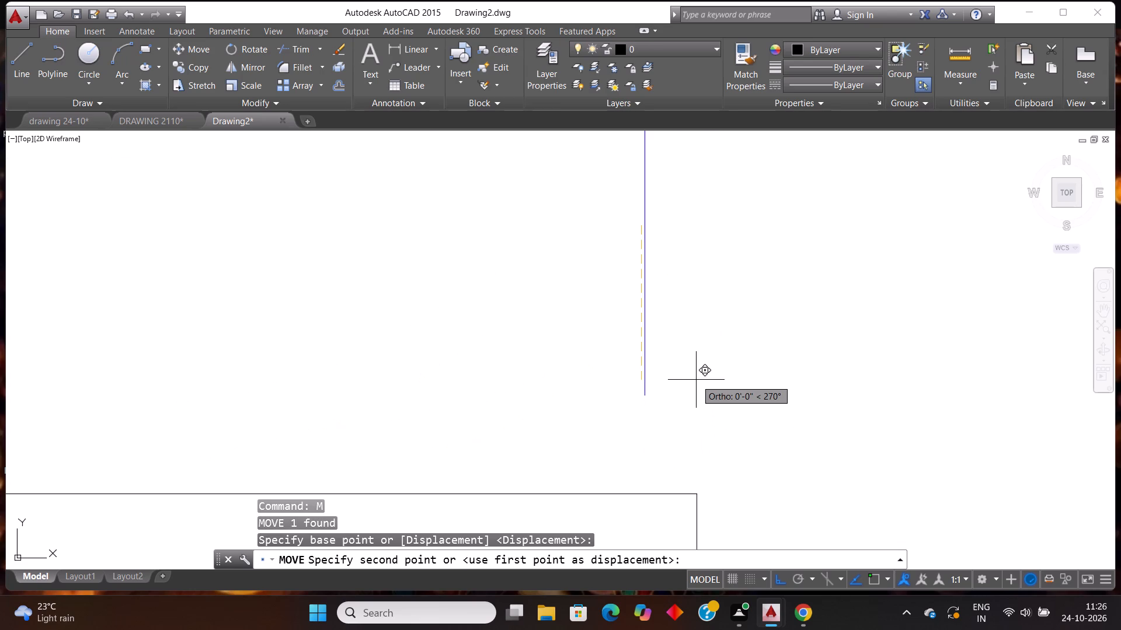
pyautogui.press('F8')
pyautogui.scroll(-1, 690, 423)
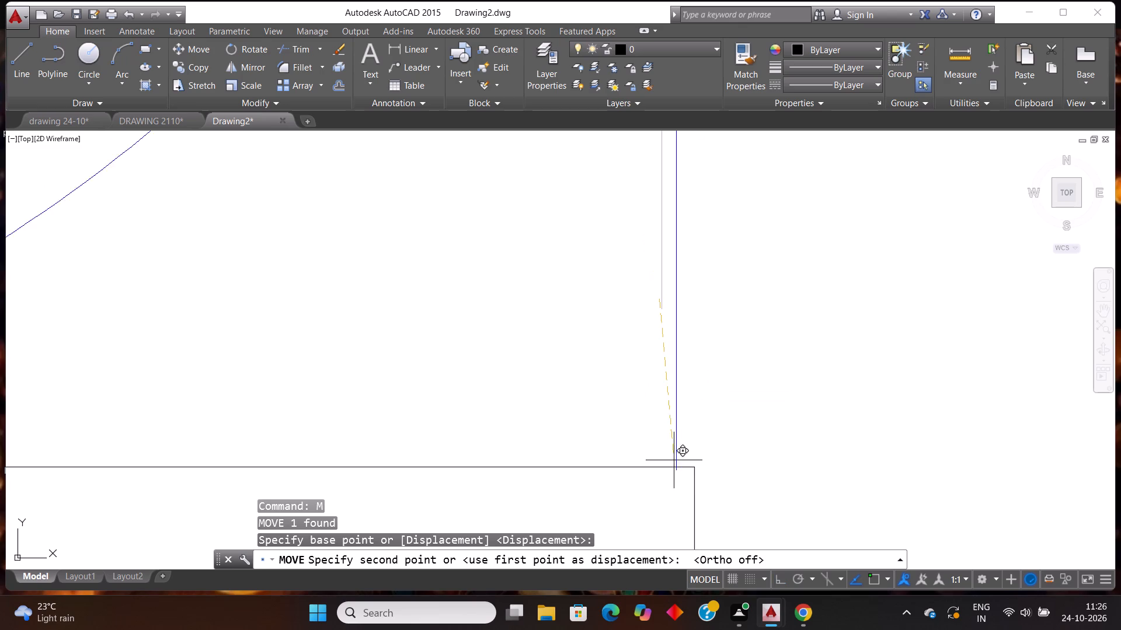
pyautogui.scroll(4, 677, 480)
pyautogui.scroll(3, 758, 442)
pyautogui.scroll(3, 800, 400)
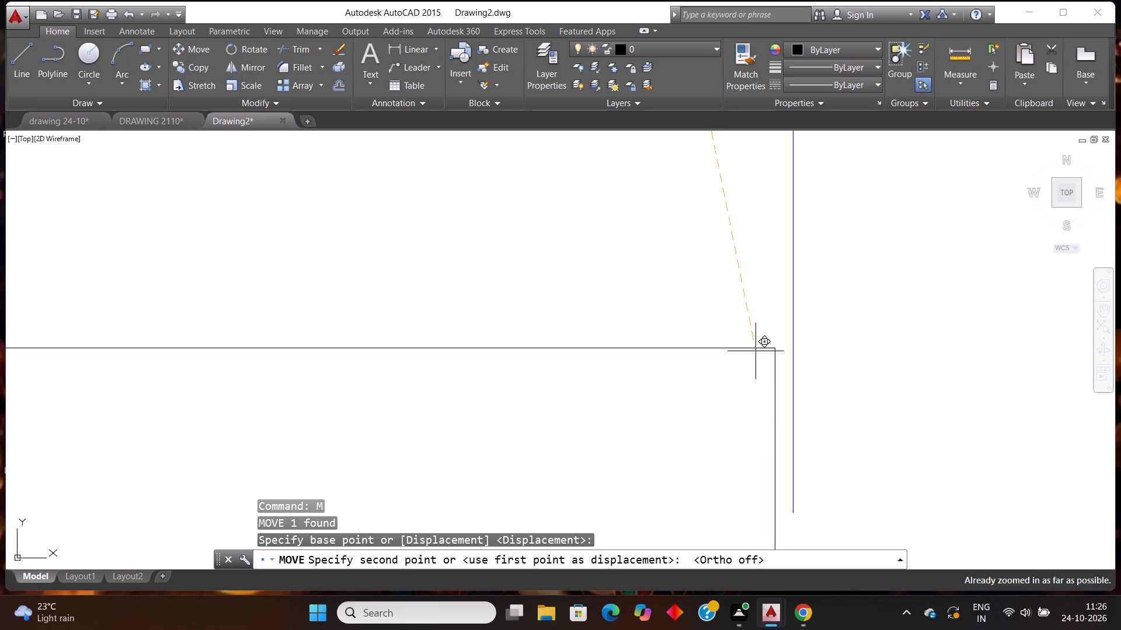
pyautogui.scroll(-11, 685, 358)
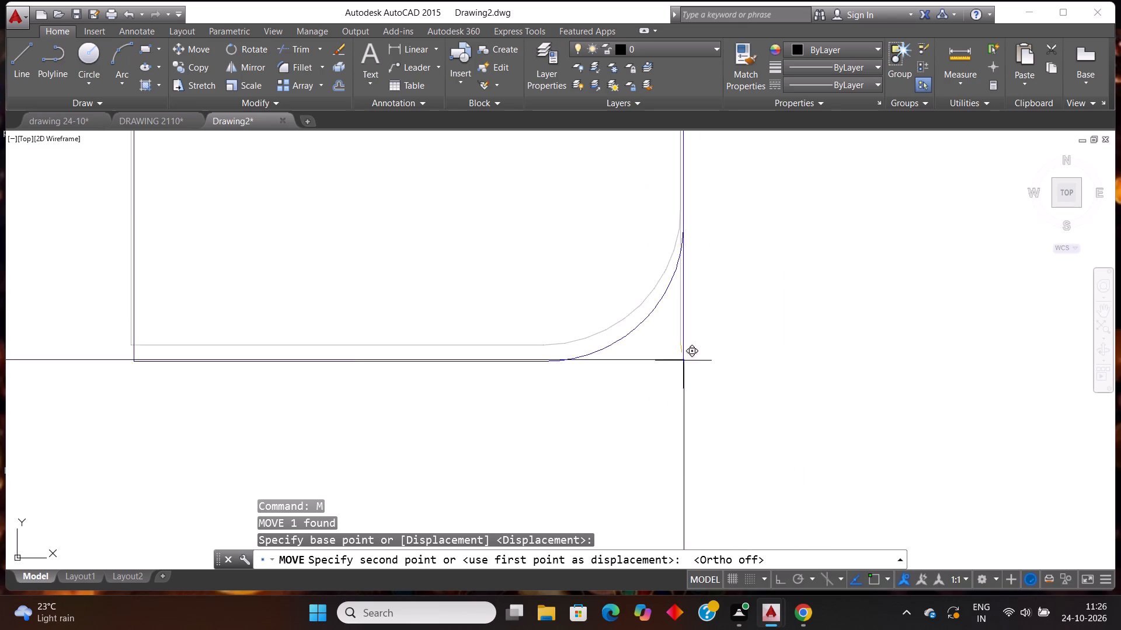
pyautogui.scroll(5, 685, 337)
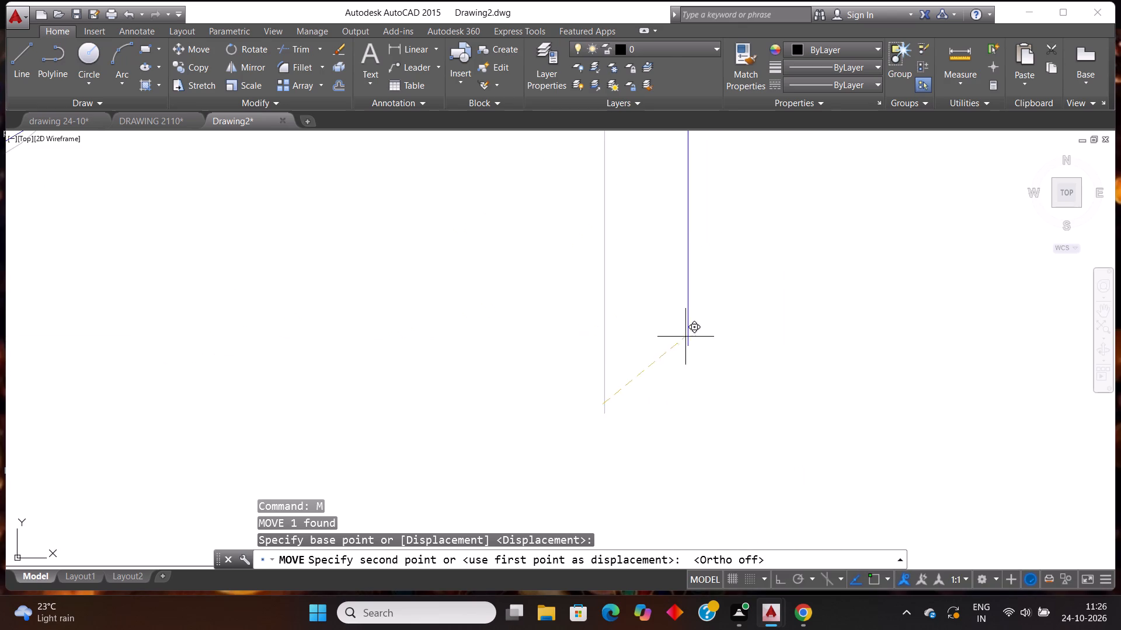
pyautogui.scroll(-3, 638, 298)
pyautogui.scroll(6, 628, 374)
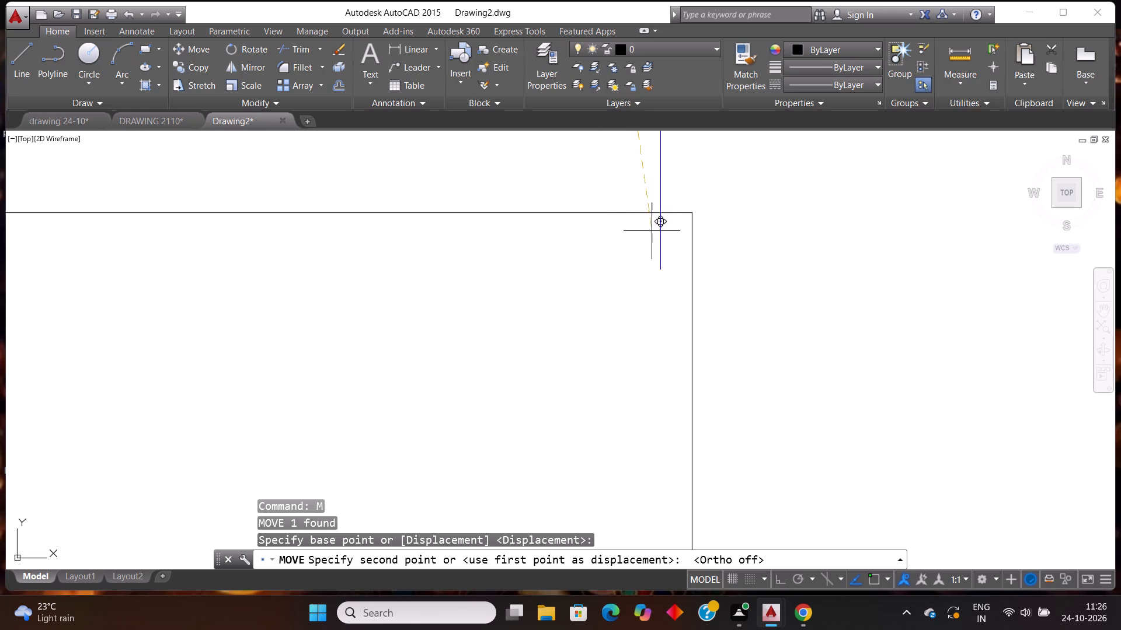
pyautogui.click(683, 177)
# Review the floor plan's doors and remaining openings, and check the ground floor plans in DRAWING 2110 before returning to Drawing2.
pyautogui.scroll(-12, 627, 279)
pyautogui.scroll(-6, 535, 339)
pyautogui.scroll(-2, 395, 276)
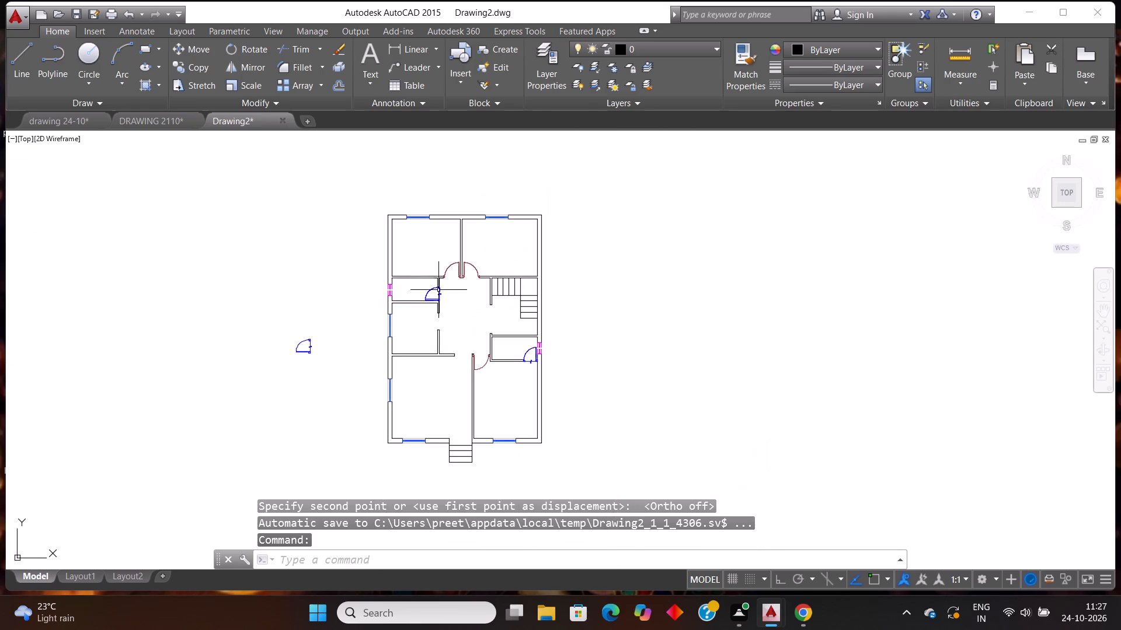
pyautogui.scroll(1, 444, 290)
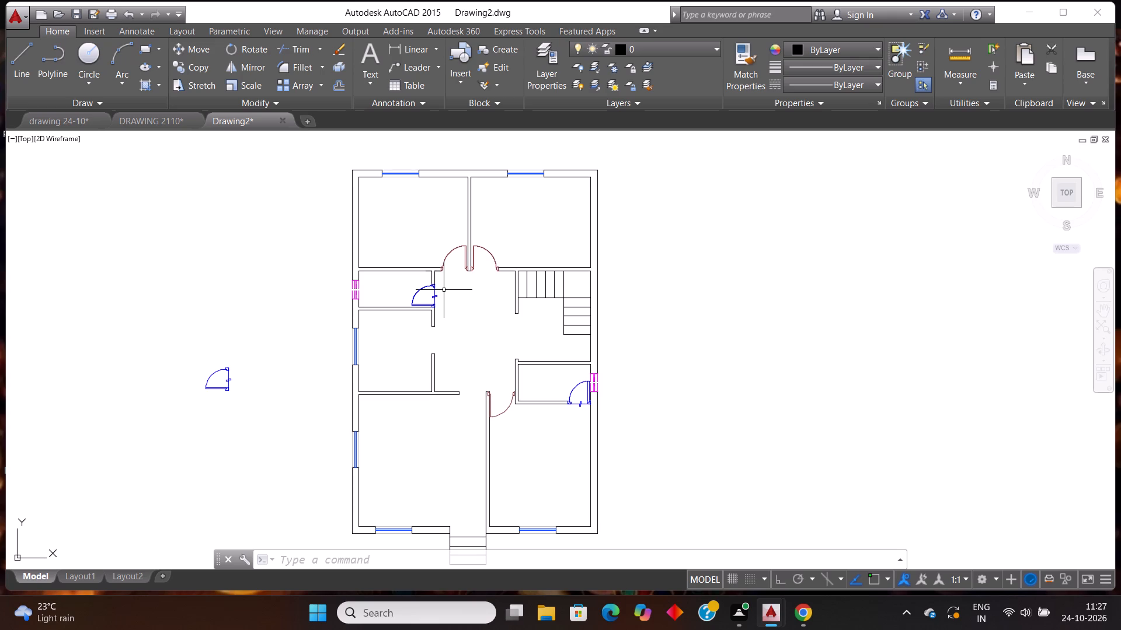
pyautogui.scroll(-1, 504, 283)
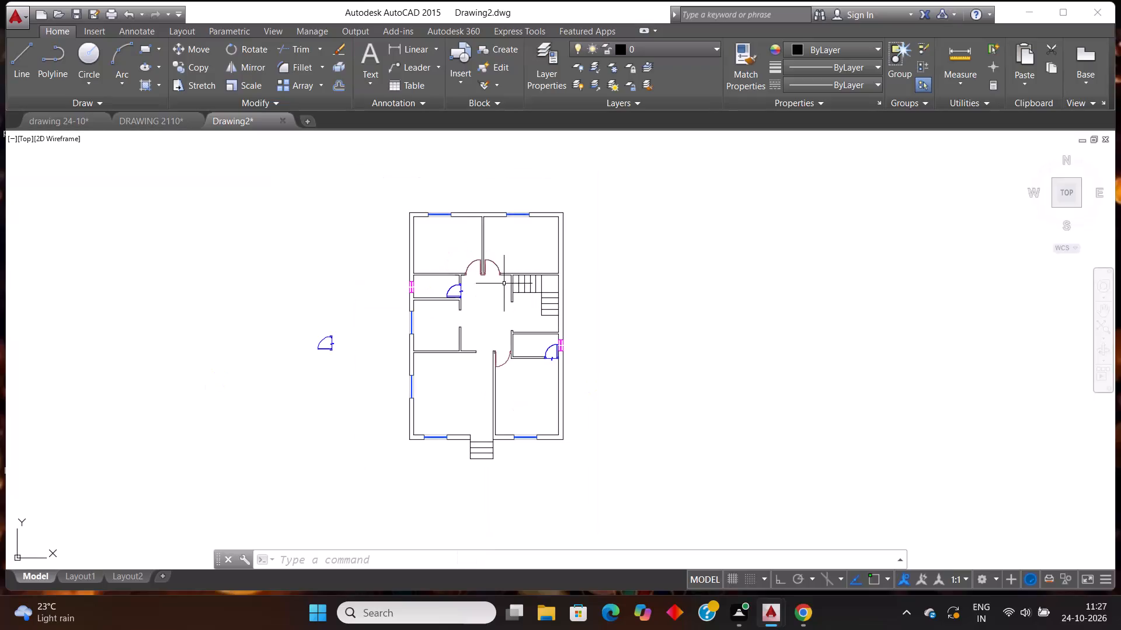
pyautogui.scroll(1, 456, 331)
pyautogui.scroll(-2, 455, 335)
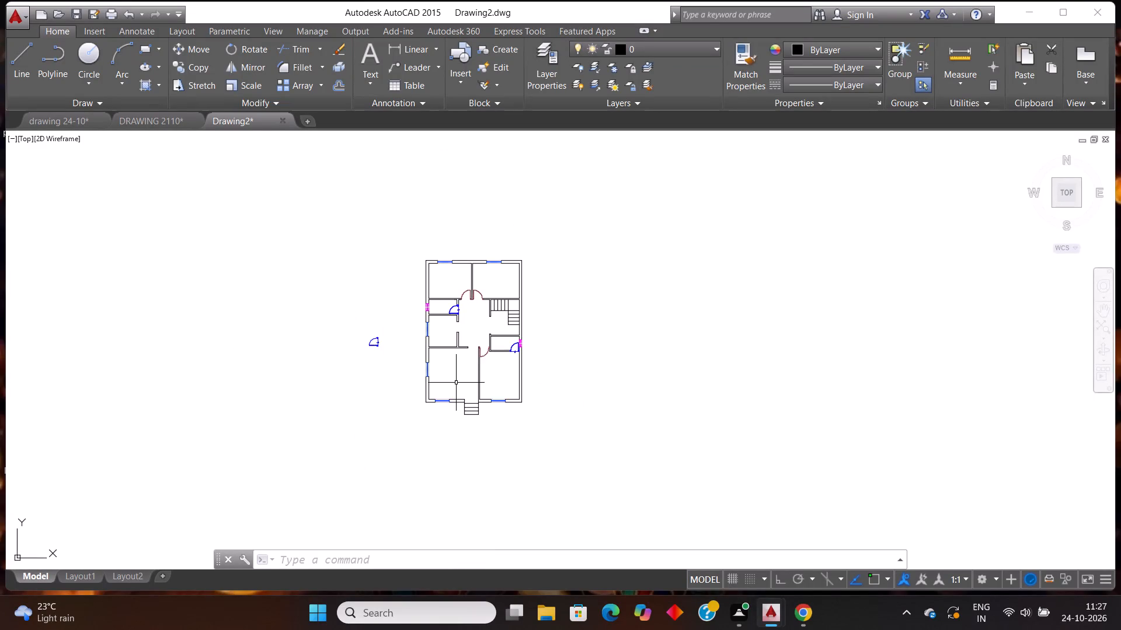
pyautogui.scroll(2, 456, 384)
pyautogui.scroll(-1, 455, 379)
pyautogui.scroll(1, 447, 348)
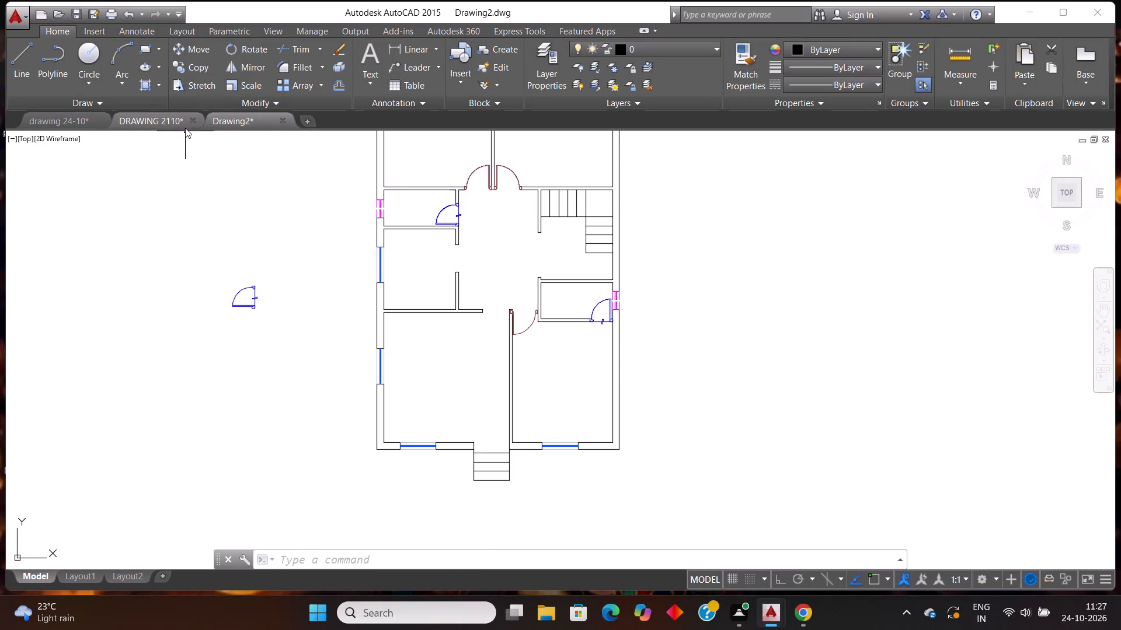
pyautogui.click(175, 125)
pyautogui.scroll(-1, 353, 293)
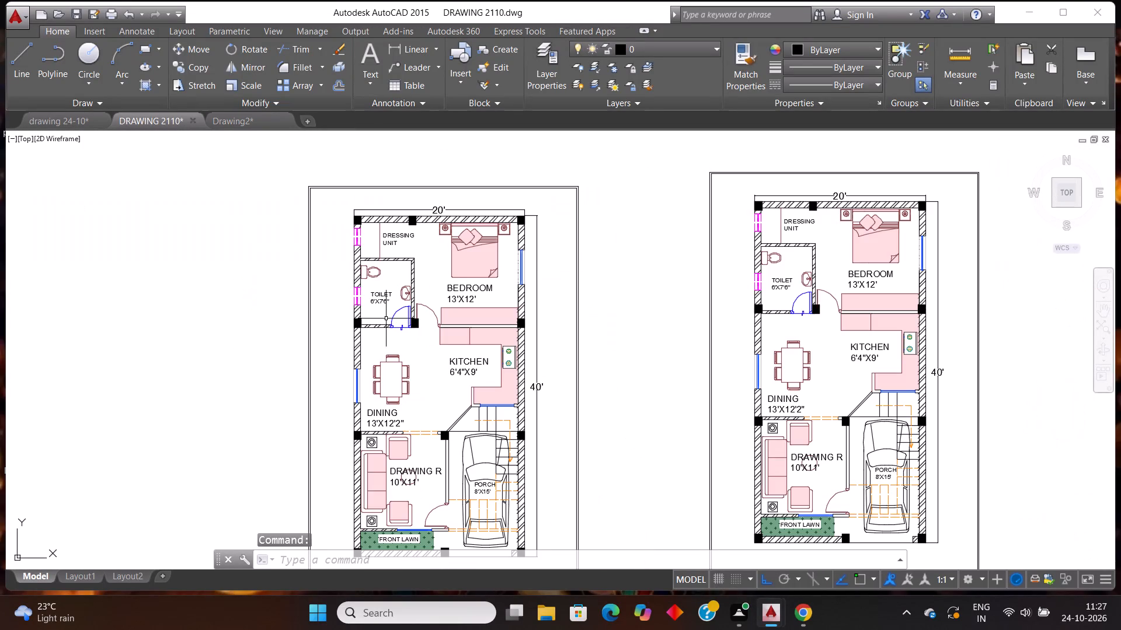
pyautogui.scroll(-1, 386, 318)
pyautogui.scroll(2, 388, 405)
pyautogui.scroll(-2, 418, 377)
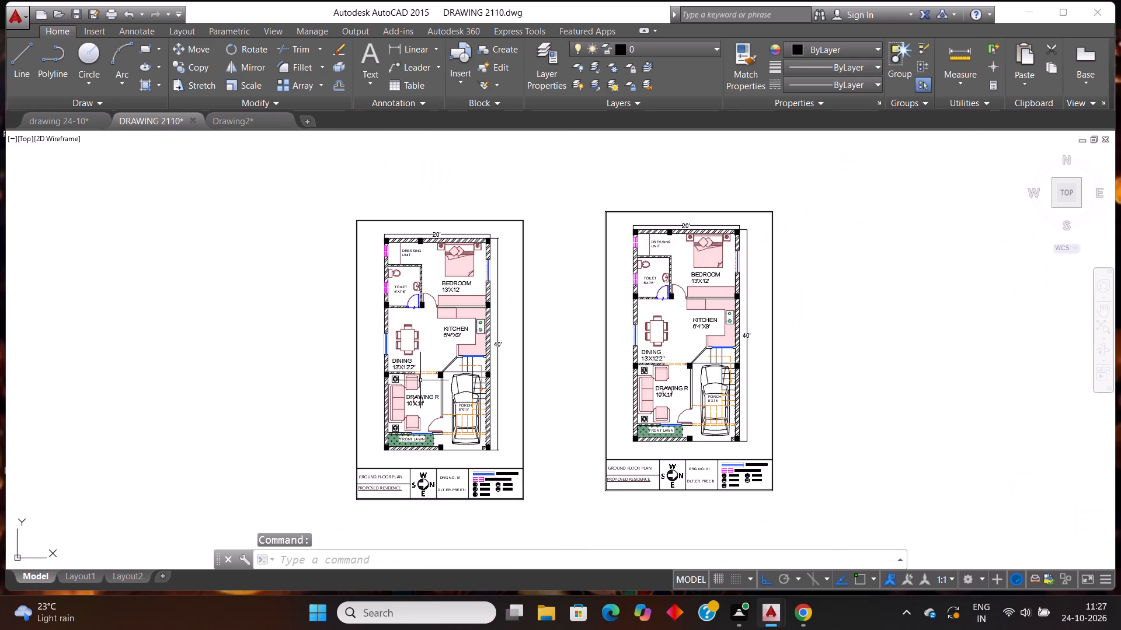
pyautogui.click(234, 127)
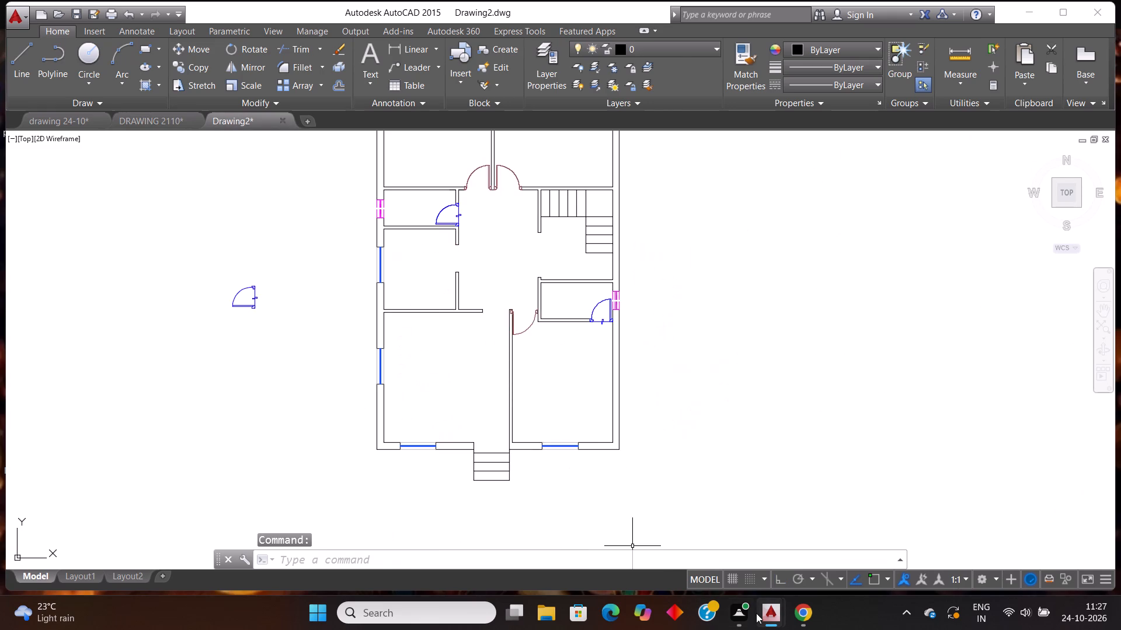
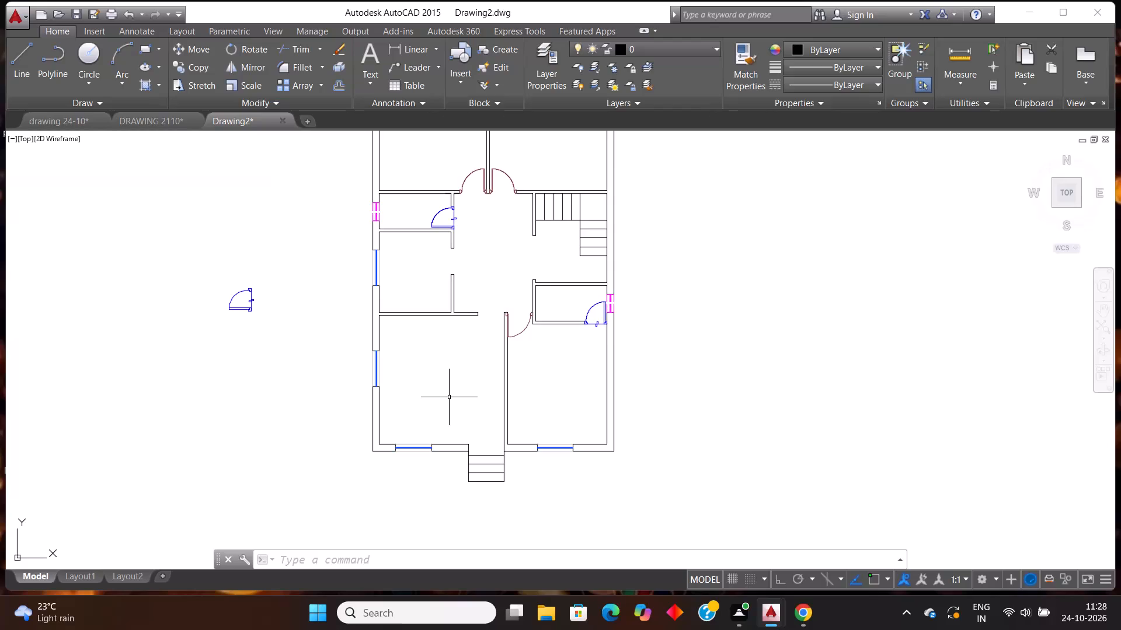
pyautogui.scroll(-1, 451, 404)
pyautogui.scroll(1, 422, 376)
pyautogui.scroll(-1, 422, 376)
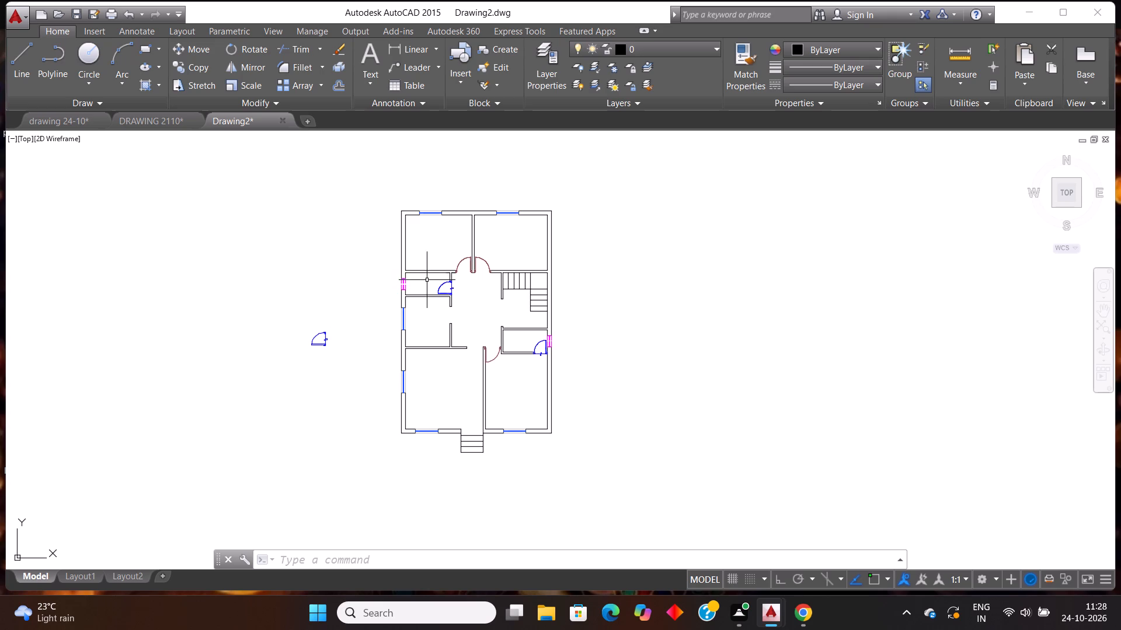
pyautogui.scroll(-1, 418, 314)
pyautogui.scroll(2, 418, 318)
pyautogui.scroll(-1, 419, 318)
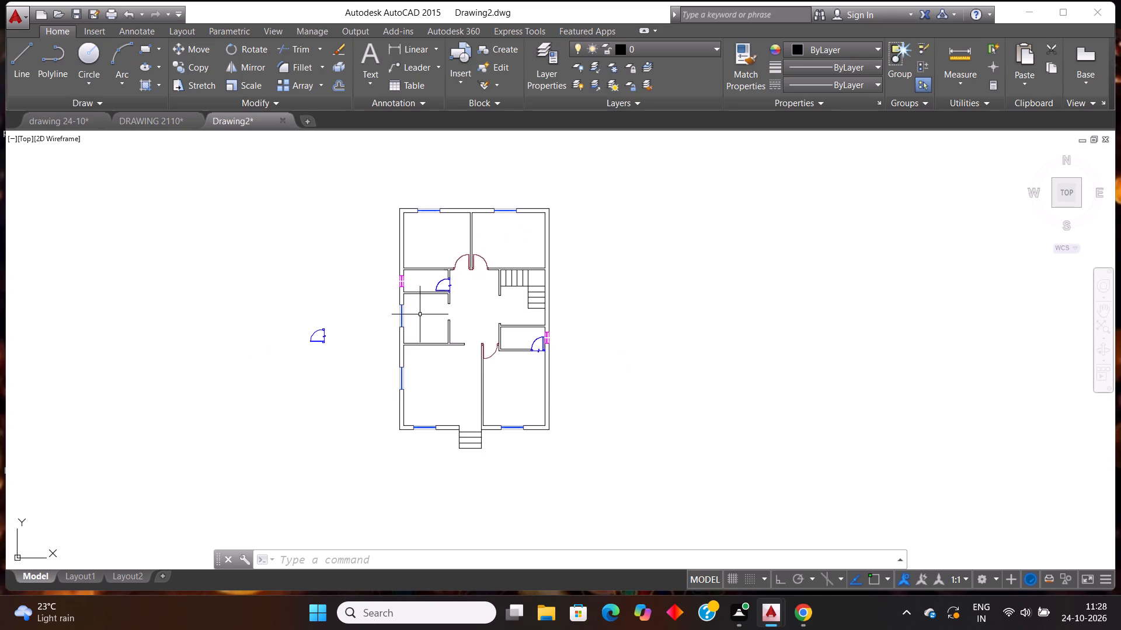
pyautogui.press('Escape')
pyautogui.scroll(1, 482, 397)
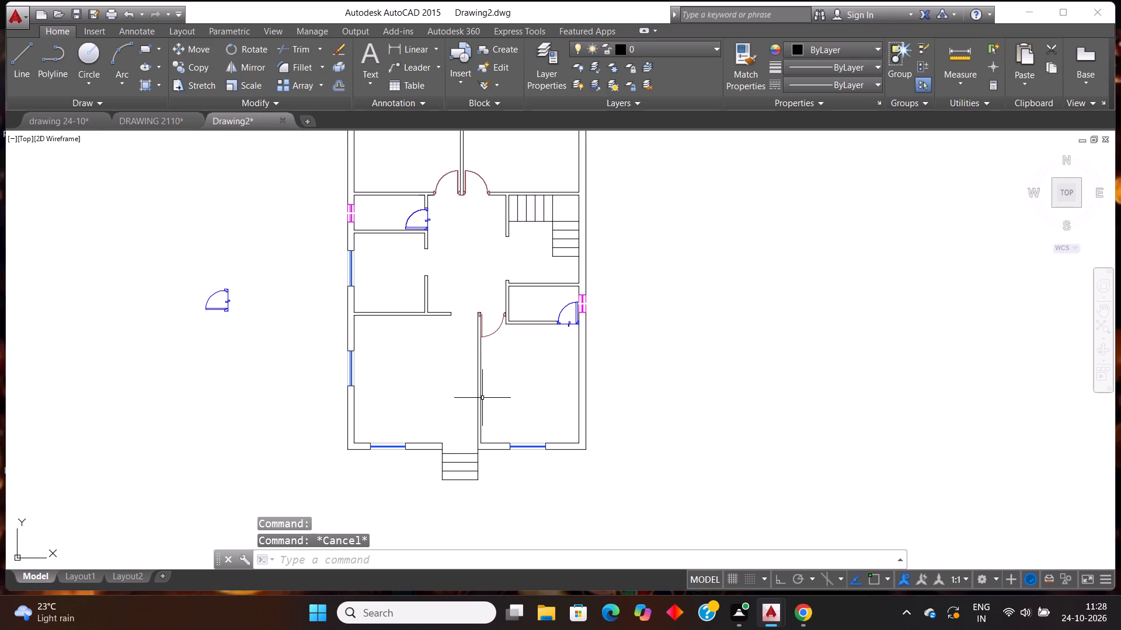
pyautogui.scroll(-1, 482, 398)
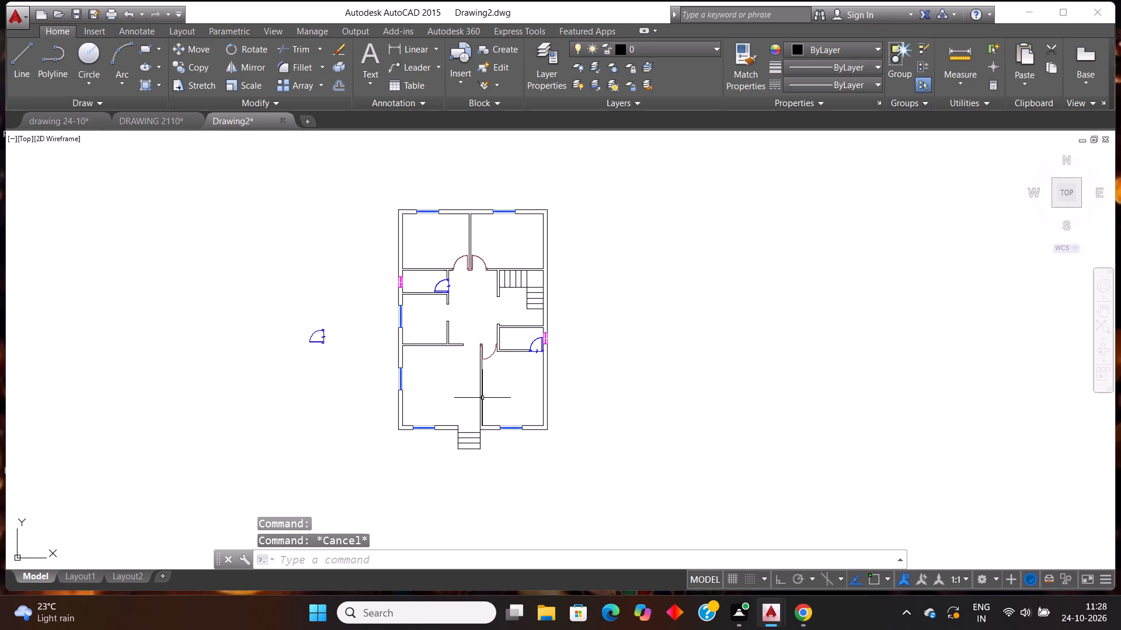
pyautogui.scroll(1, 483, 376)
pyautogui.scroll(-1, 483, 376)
# Erase the loose blue toilet door standing outside the plan.
pyautogui.scroll(1, 454, 261)
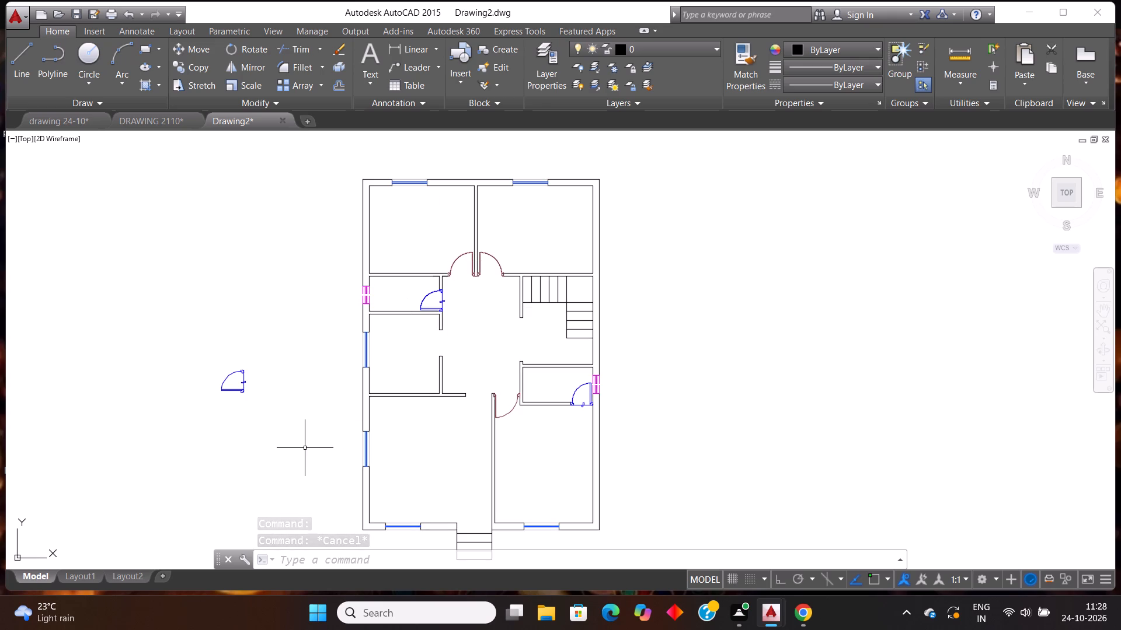
pyautogui.moveTo(305, 448); pyautogui.dragTo(296, 442)
pyautogui.click(169, 316)
pyautogui.press('Delete')
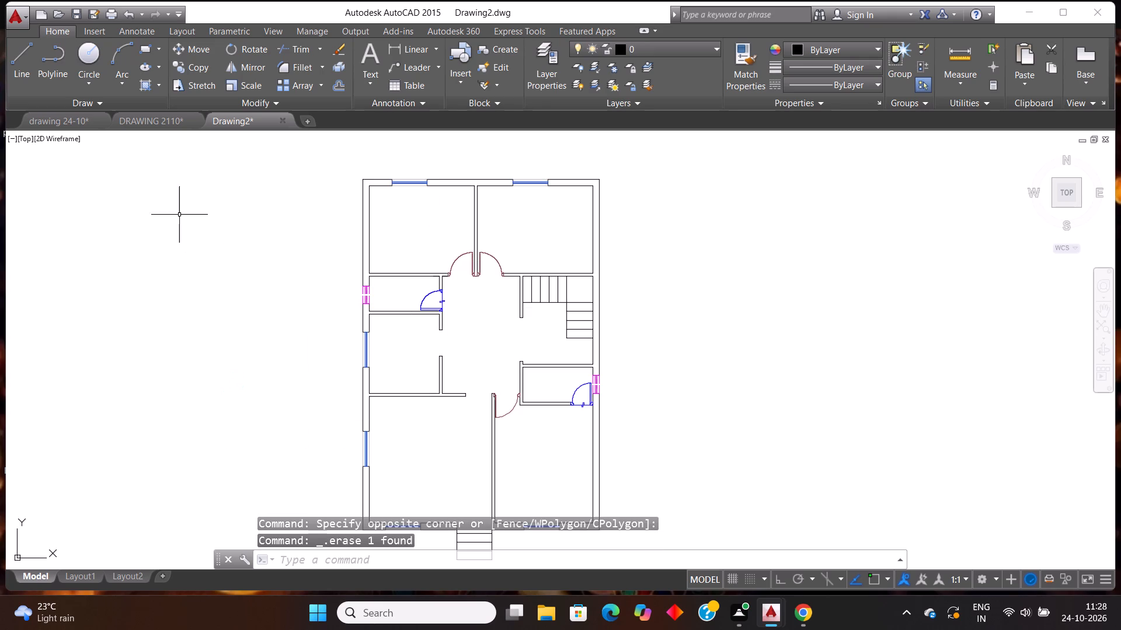
# Copy the BEDROOM 13'X12' label from DRAWING 2110 and paste it into both upper rooms of the plan in Drawing2.
pyautogui.click(148, 117)
pyautogui.scroll(-1, 393, 358)
pyautogui.scroll(2, 403, 314)
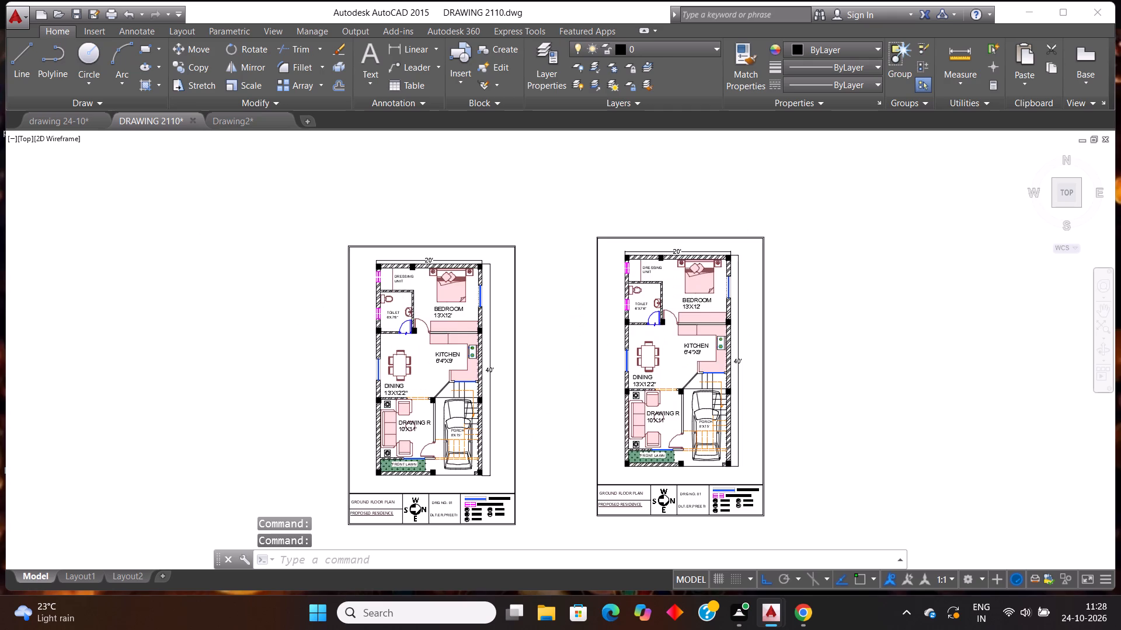
pyautogui.scroll(2, 495, 315)
pyautogui.moveTo(495, 315); pyautogui.dragTo(468, 310)
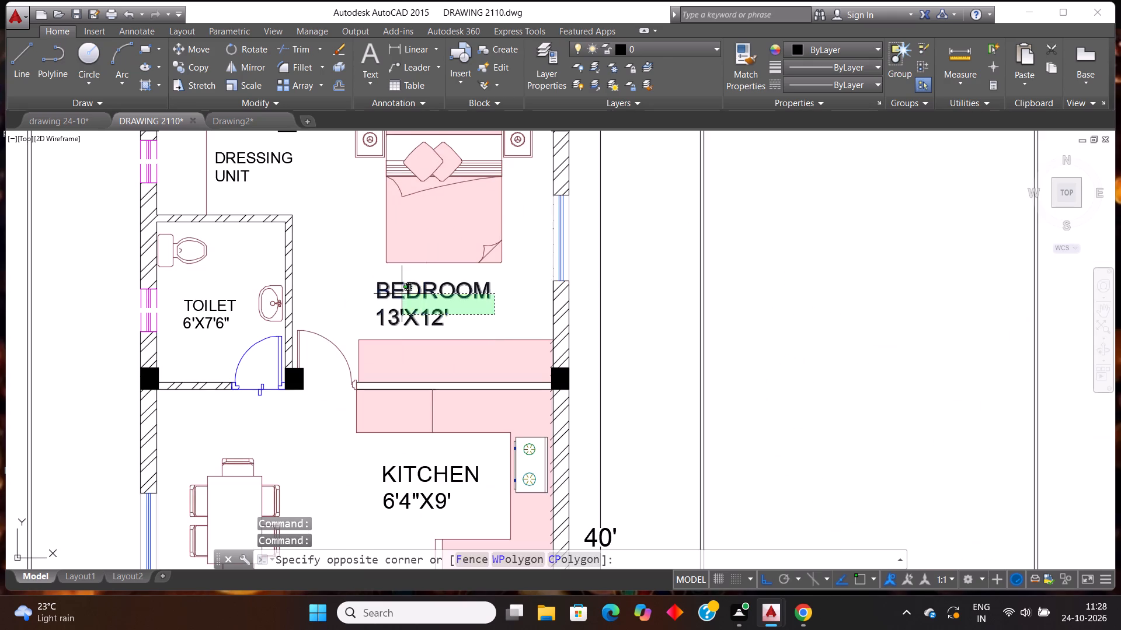
pyautogui.click(402, 294)
pyautogui.hotkey('ctrl', 'c')
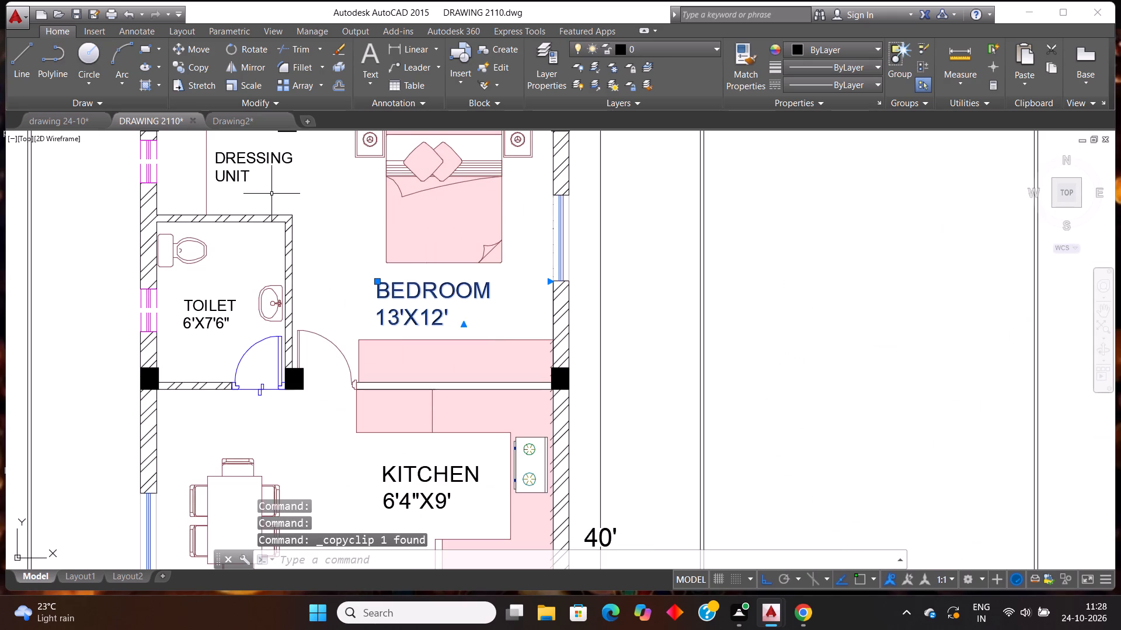
pyautogui.click(249, 120)
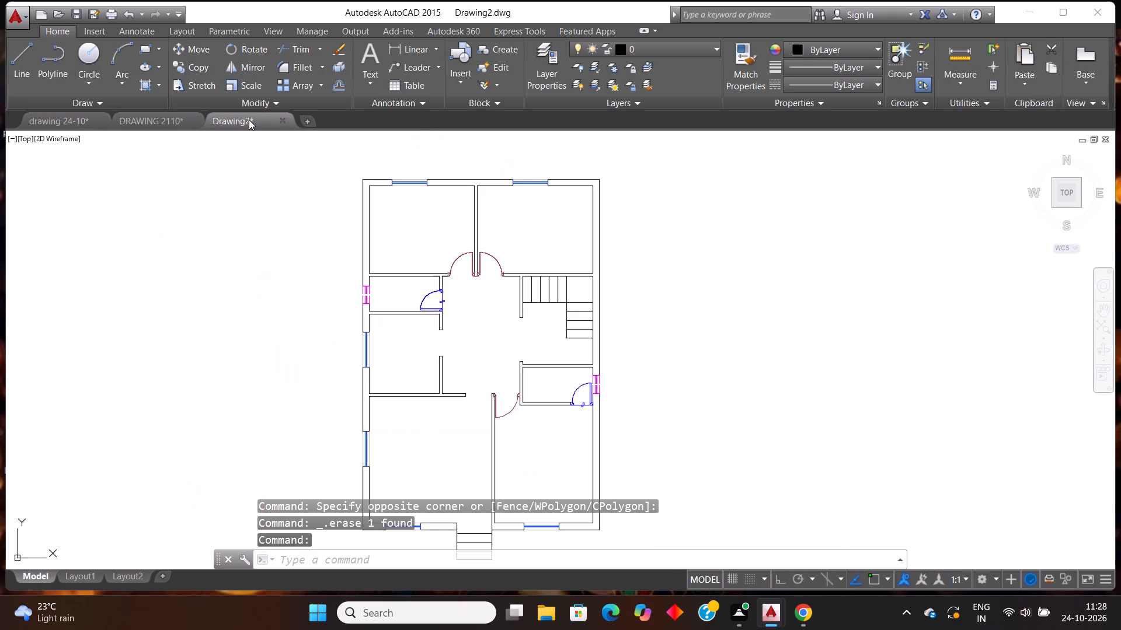
pyautogui.hotkey('ctrl', 'v')
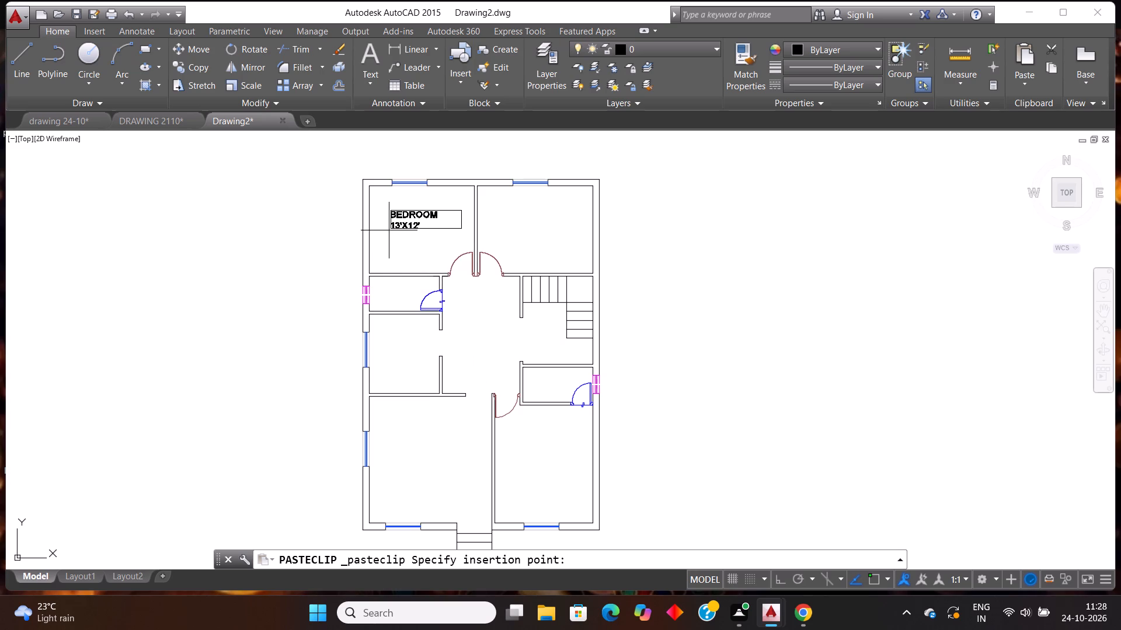
pyautogui.click(389, 230)
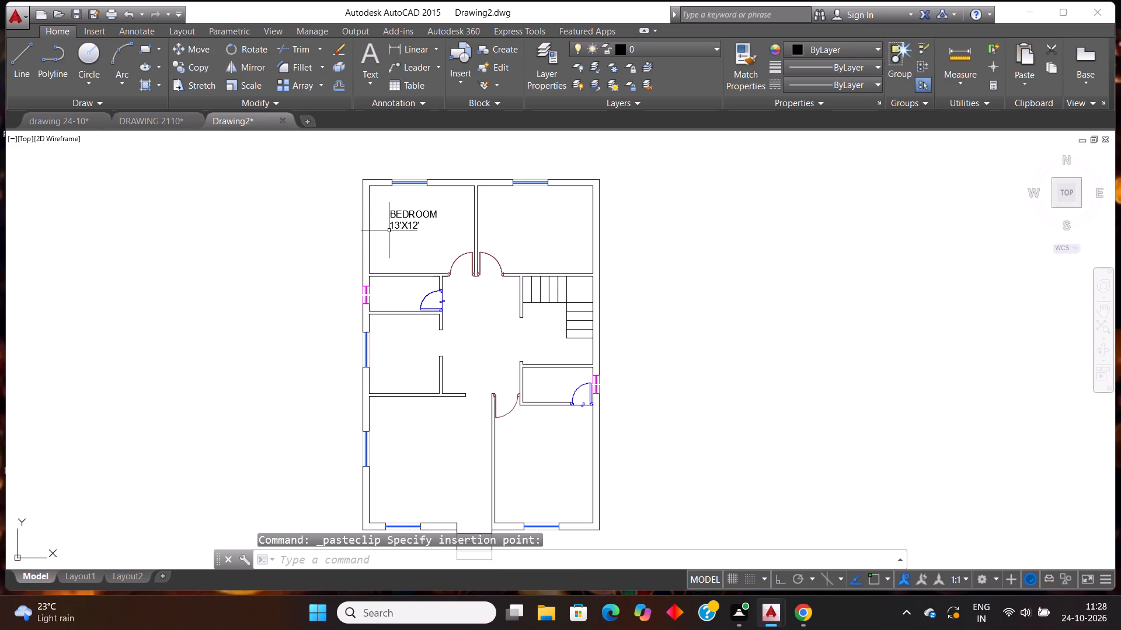
pyautogui.hotkey('ctrl', 'v')
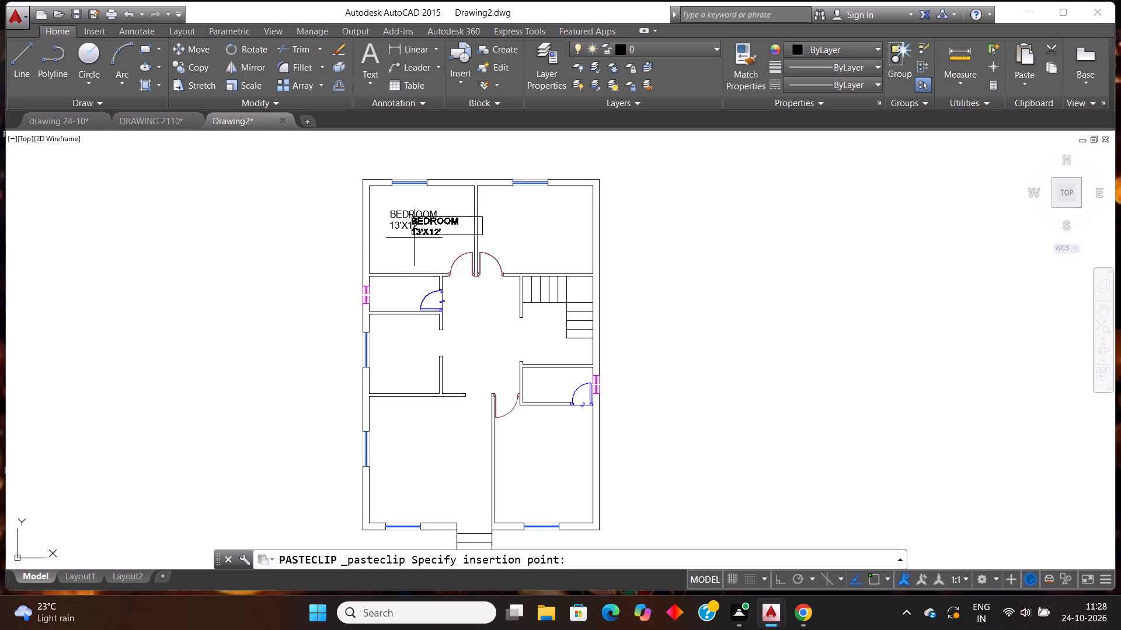
pyautogui.click(513, 232)
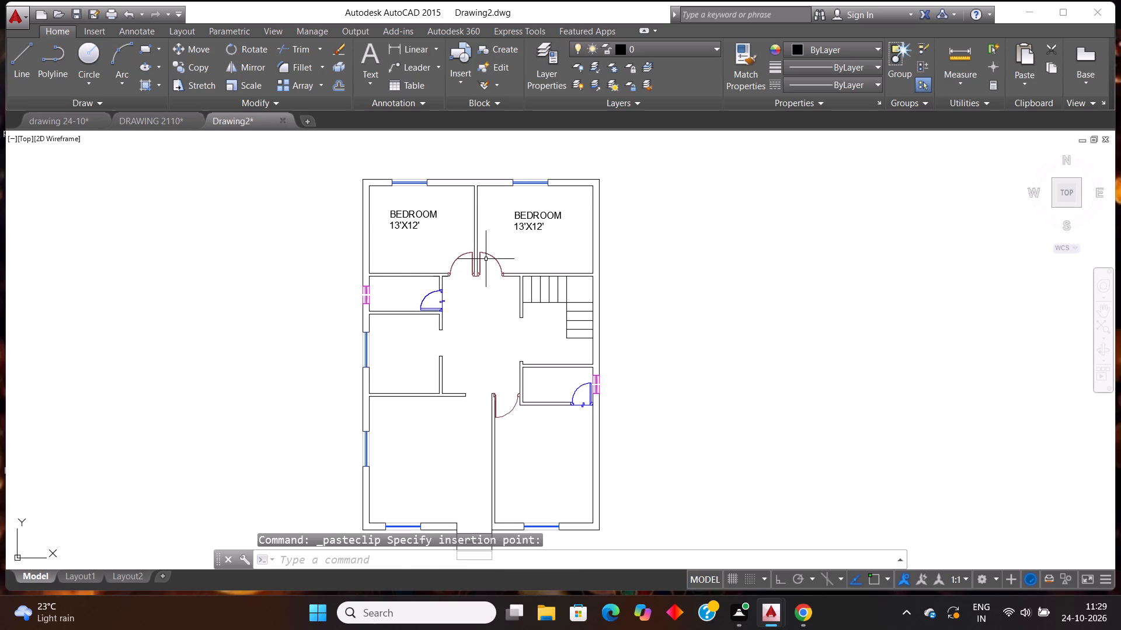
# Paste the bedroom label into the small ventilated room below the upper-left room, the windowed room beneath it, and the central hall.
pyautogui.hotkey('ctrl', 'v')
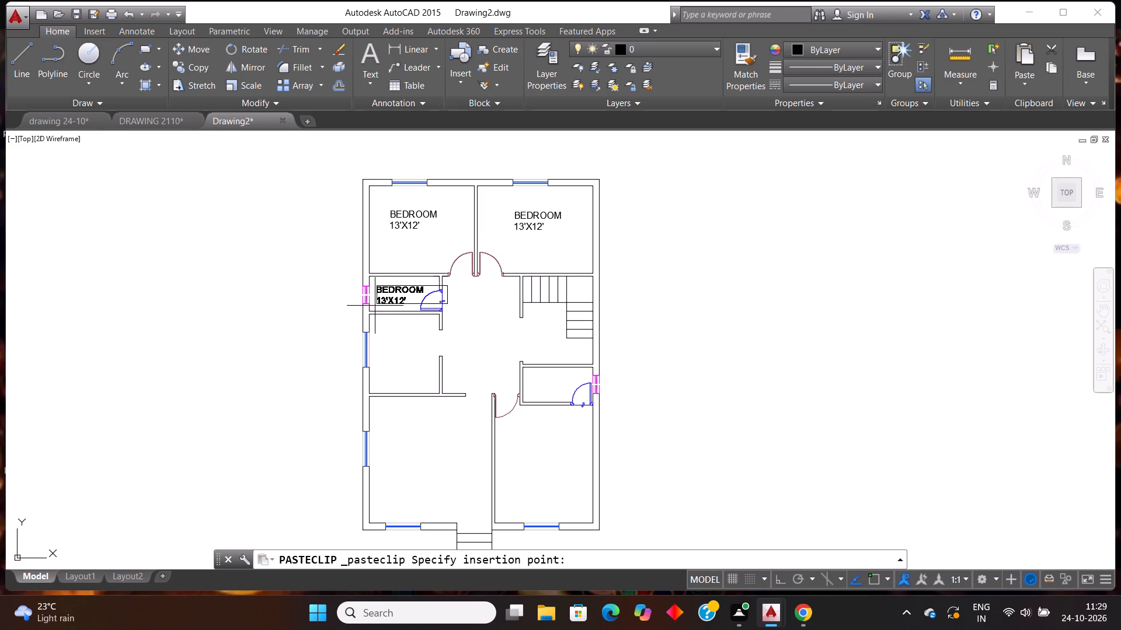
pyautogui.click(376, 303)
pyautogui.hotkey('ctrl', 'v')
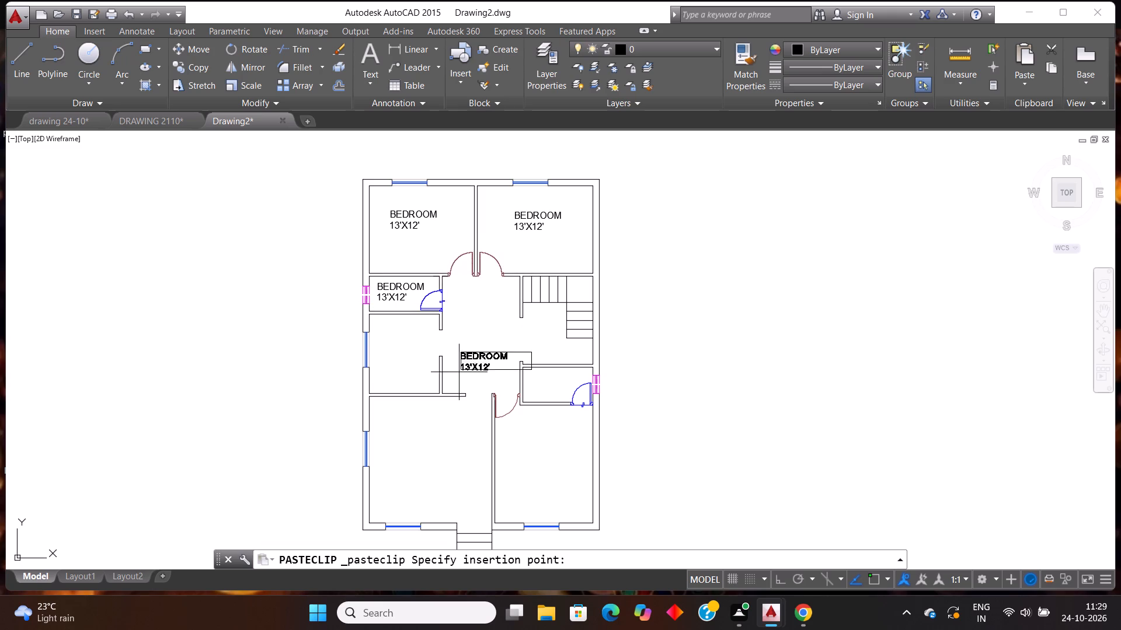
pyautogui.click(375, 362)
pyautogui.hotkey('ctrl', 'v')
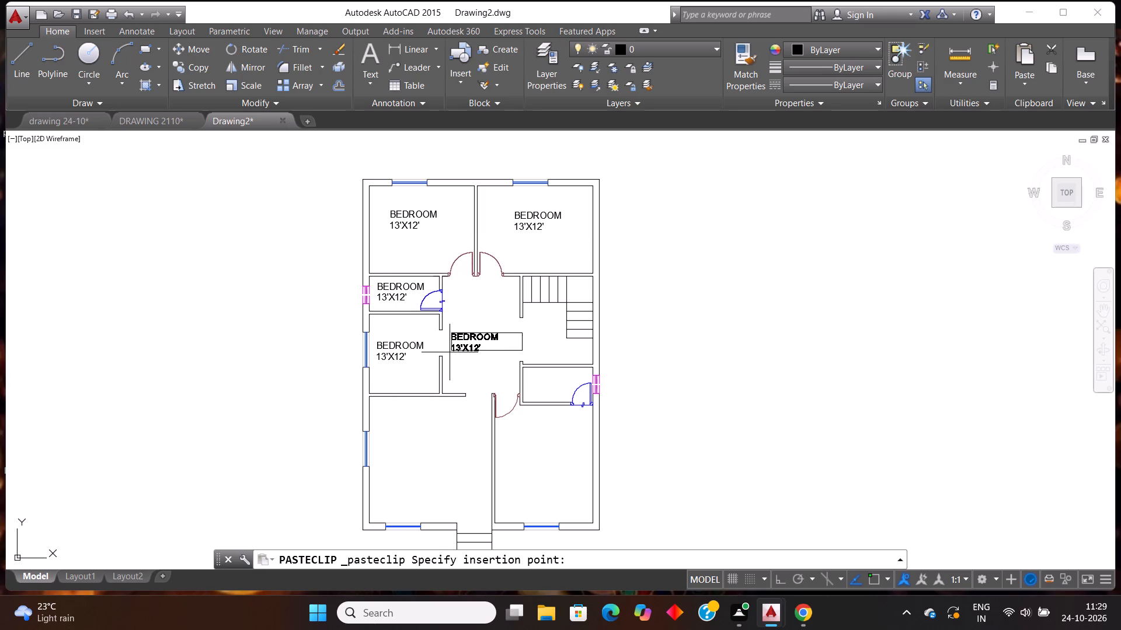
pyautogui.click(452, 345)
# Paste the bedroom label below the staircase, in the small toilet-door room beneath it, and in both lower rooms.
pyautogui.hotkey('ctrl', 'v')
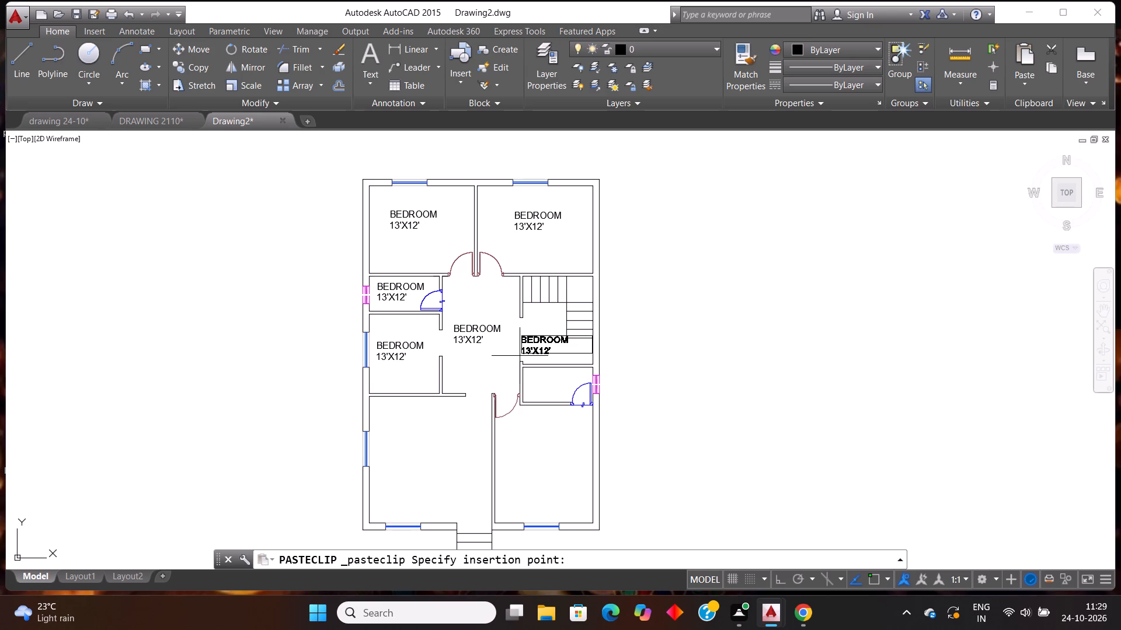
pyautogui.click(522, 361)
pyautogui.hotkey('ctrl', 'v')
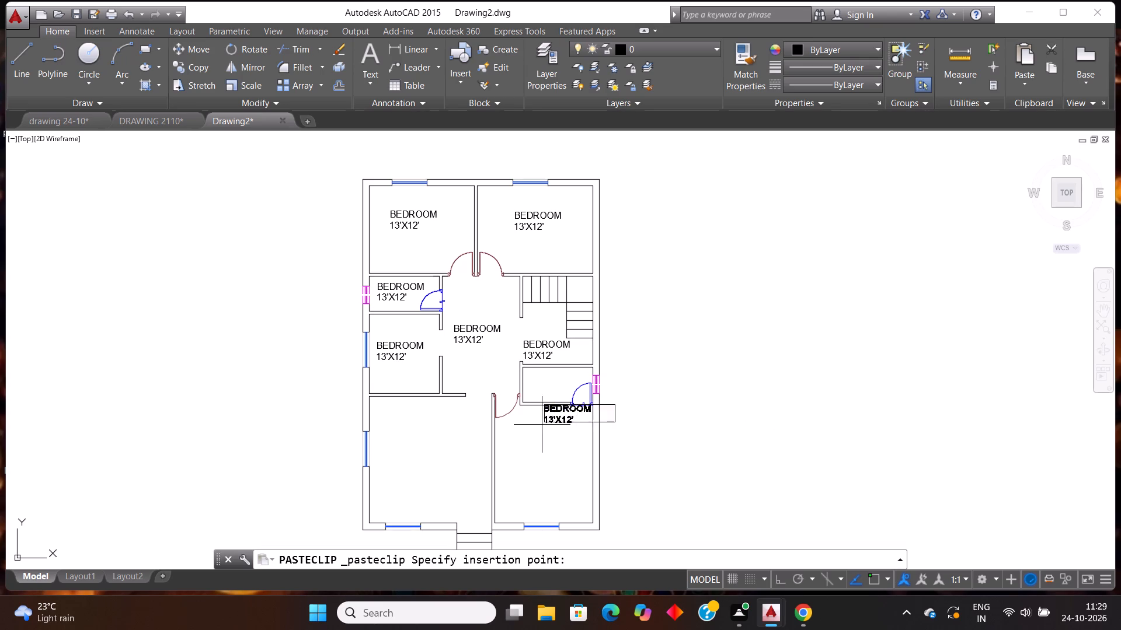
pyautogui.click(530, 397)
pyautogui.hotkey('ctrl', 'v')
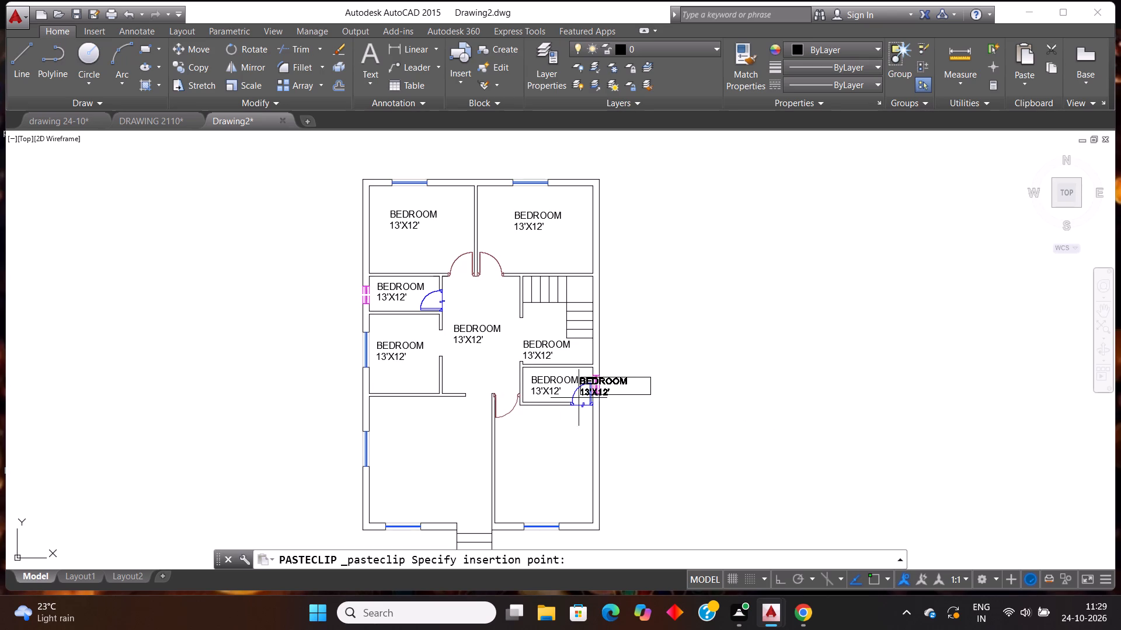
pyautogui.click(522, 463)
pyautogui.hotkey('ctrl', 'v')
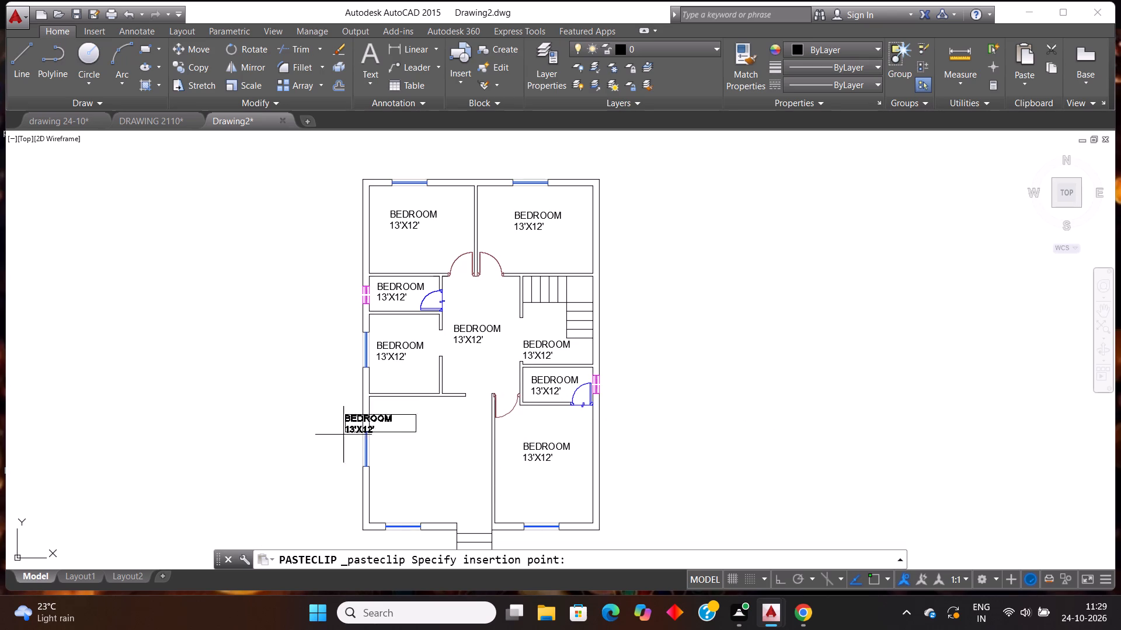
pyautogui.click(406, 466)
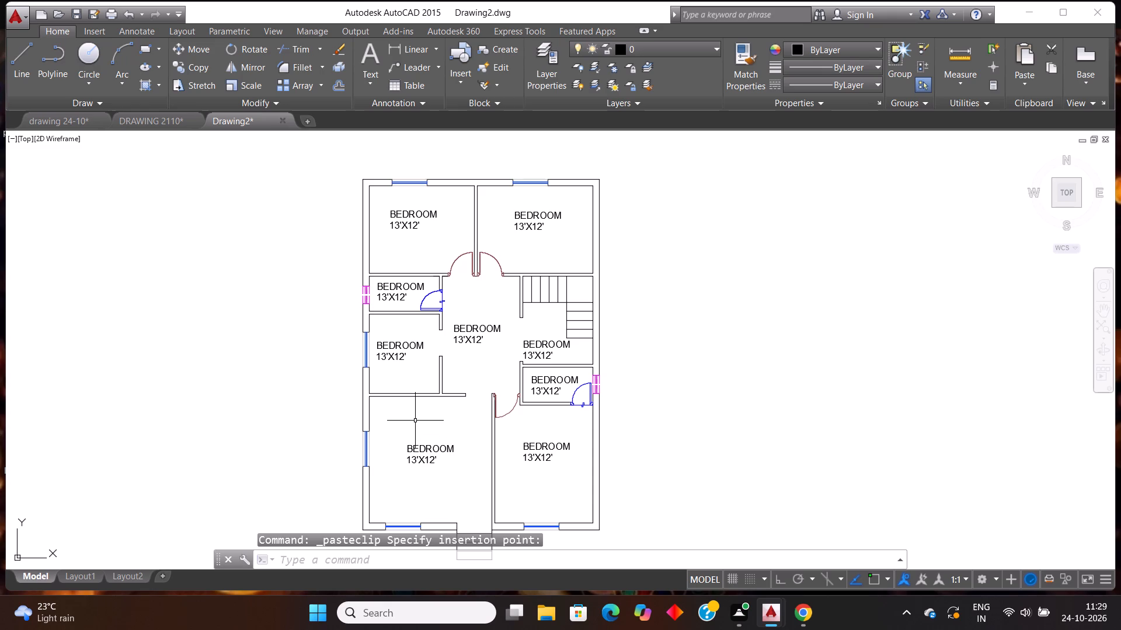
# Change the size line of the upper-left room's bedroom label to 12'X10'.
pyautogui.scroll(-1, 532, 380)
pyautogui.scroll(1, 517, 381)
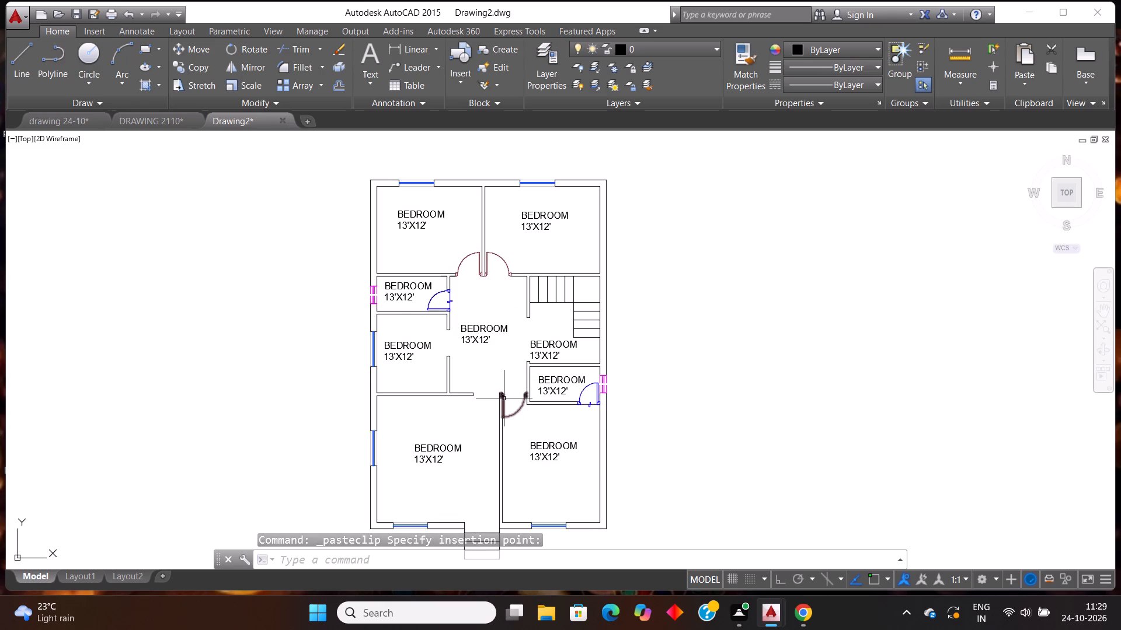
pyautogui.scroll(1, 425, 316)
pyautogui.scroll(-1, 405, 299)
pyautogui.scroll(2, 395, 237)
pyautogui.scroll(-1, 390, 220)
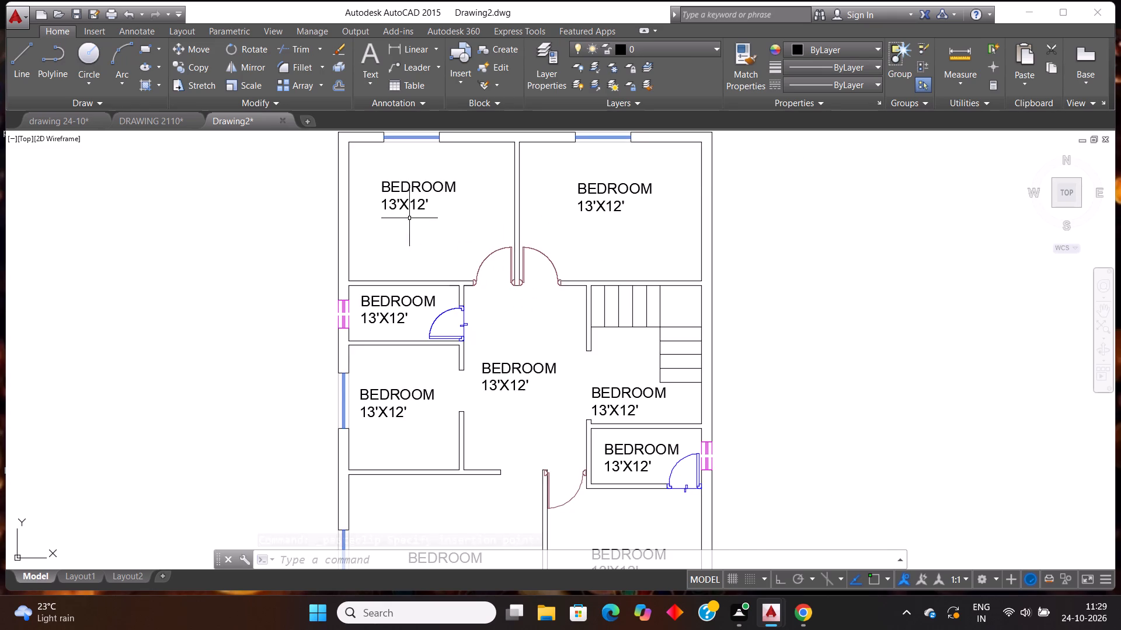
pyautogui.scroll(1, 427, 182)
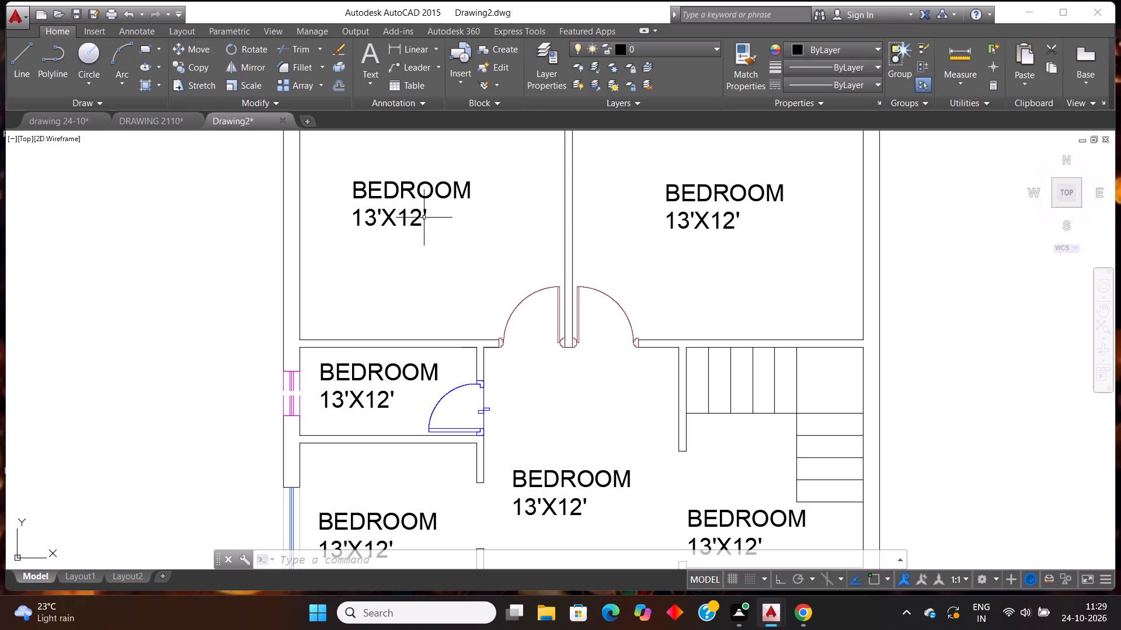
pyautogui.click(418, 224)
pyautogui.click(418, 224)
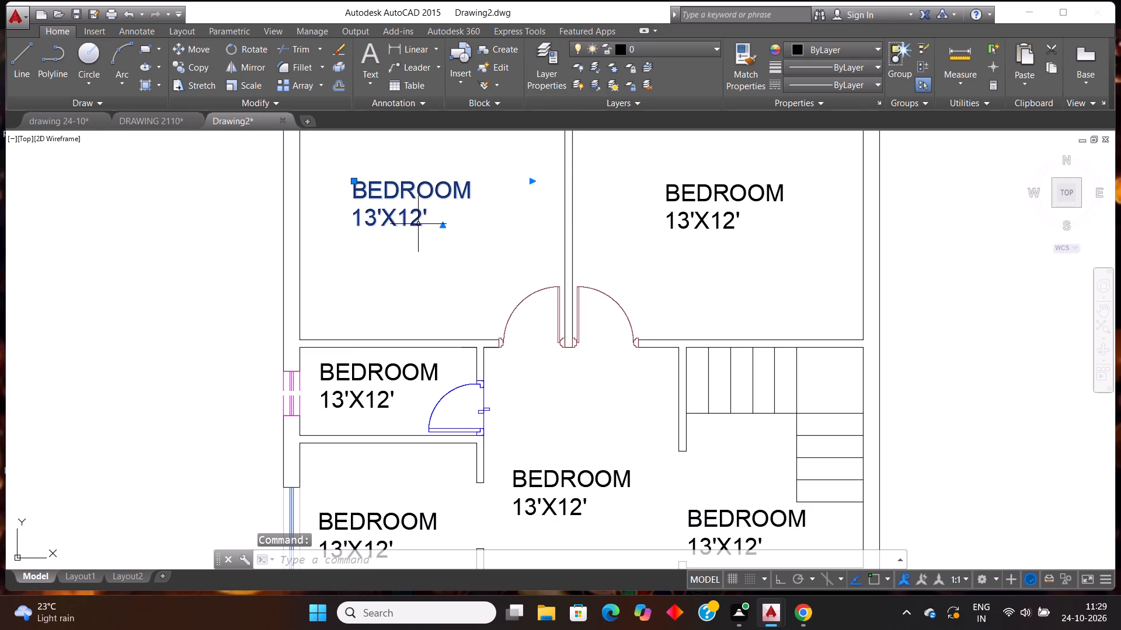
pyautogui.click(445, 215)
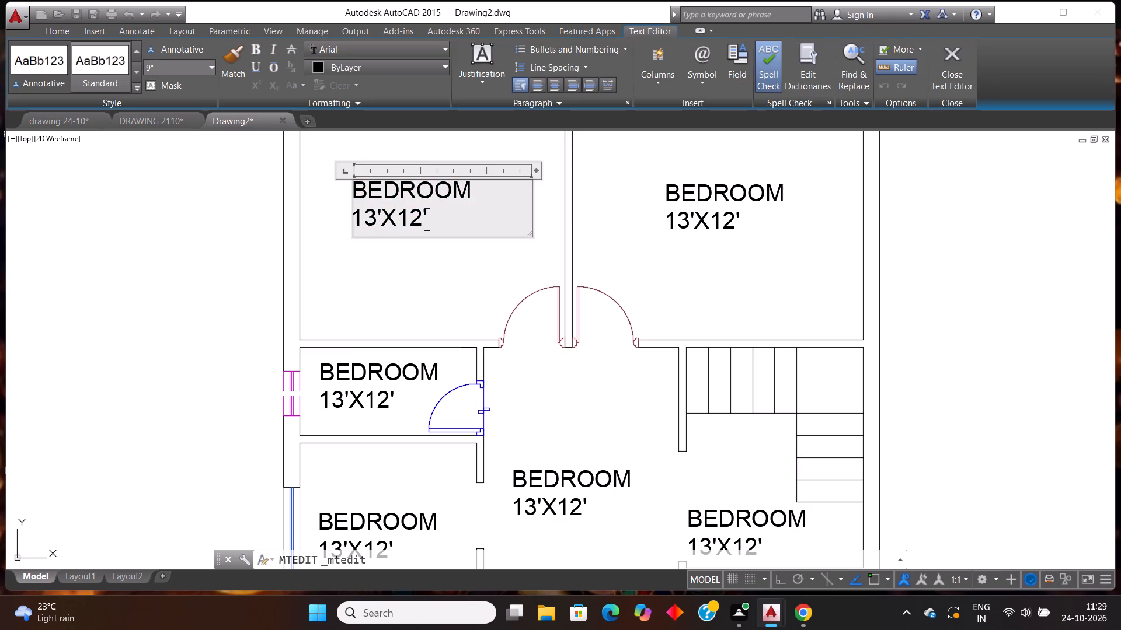
pyautogui.press('BackSpace')
pyautogui.press('BackSpace')
pyautogui.press('BackSpace')
pyautogui.press('BackSpace')
pyautogui.press('BackSpace')
pyautogui.press('BackSpace')
pyautogui.press('BackSpace')
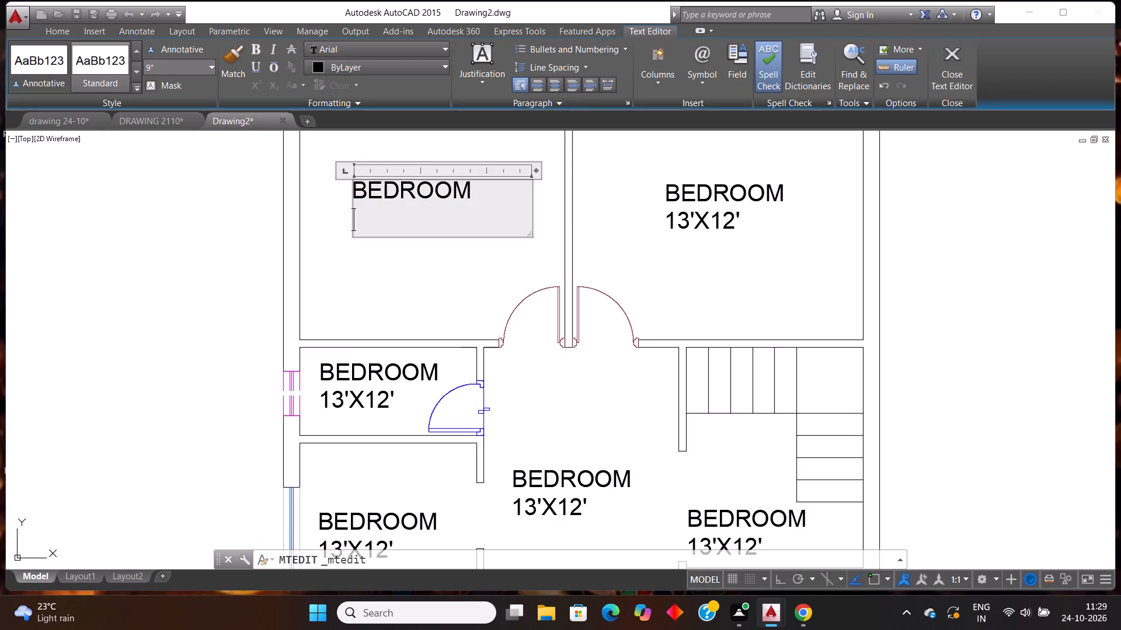
pyautogui.write("12'")
pyautogui.write("X10'")
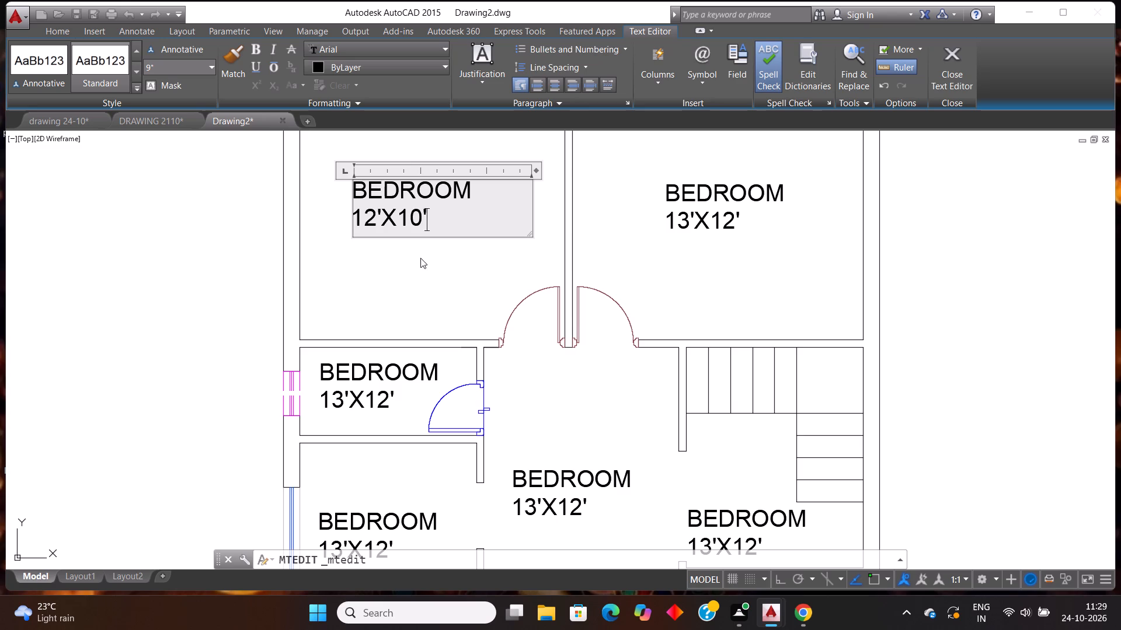
pyautogui.click(420, 258)
# Change the size line of the upper-right room's bedroom label to 12'X10'.
pyautogui.scroll(-1, 432, 271)
pyautogui.scroll(2, 618, 237)
pyautogui.doubleClick(615, 240)
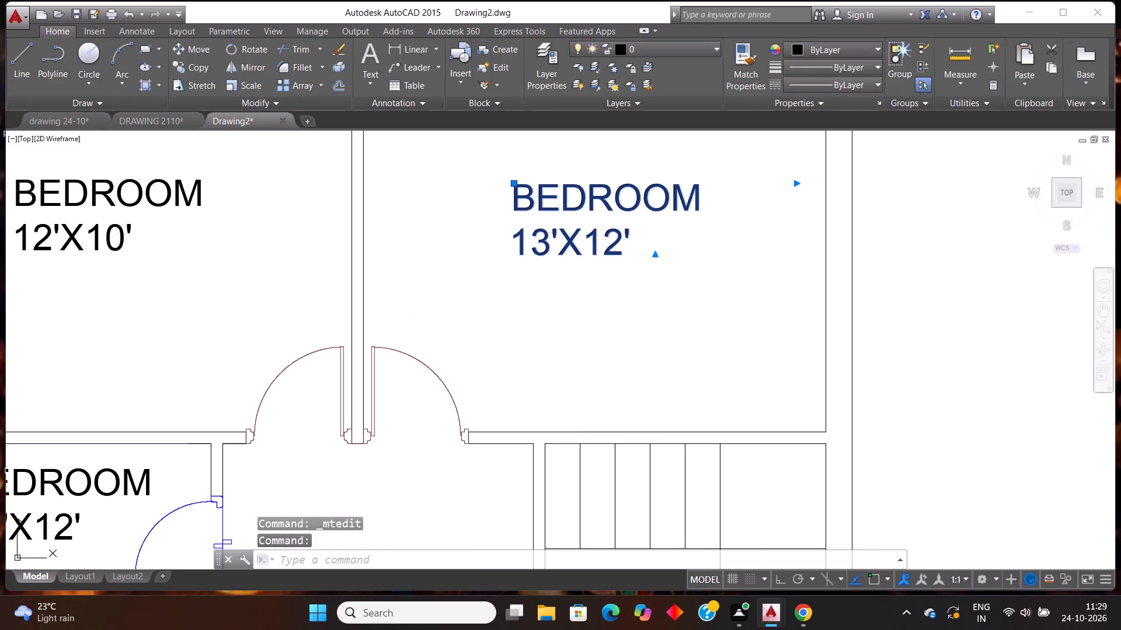
pyautogui.click(645, 241)
pyautogui.press('BackSpace')
pyautogui.press('BackSpace')
pyautogui.press('BackSpace')
pyautogui.press('BackSpace')
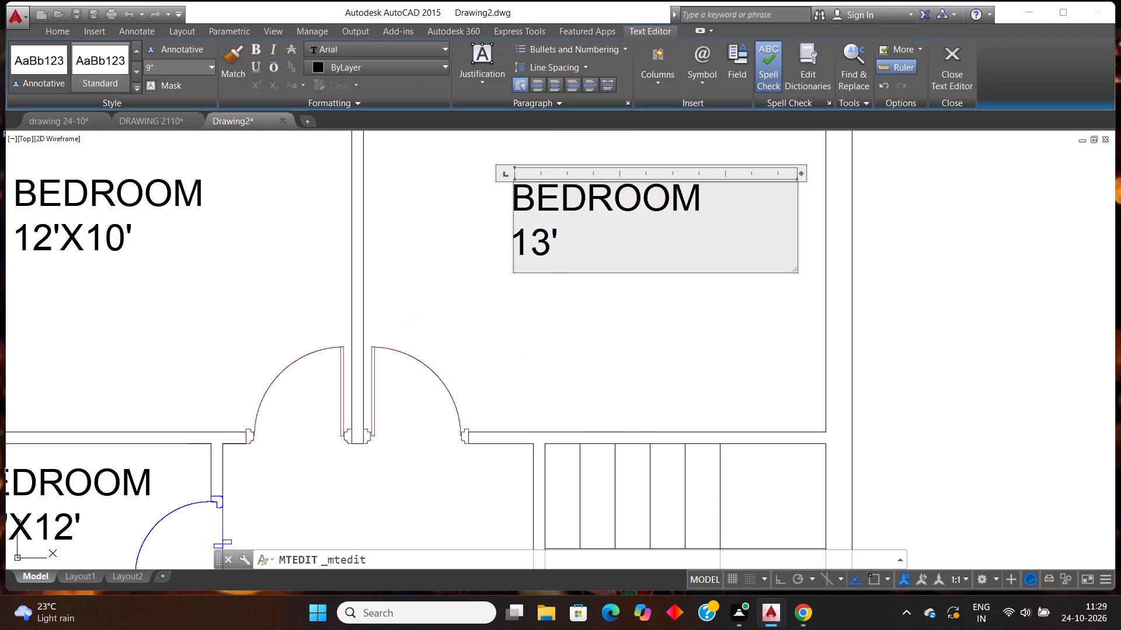
pyautogui.press('BackSpace')
pyautogui.press('BackSpace')
pyautogui.write("2'")
pyautogui.write("X10'")
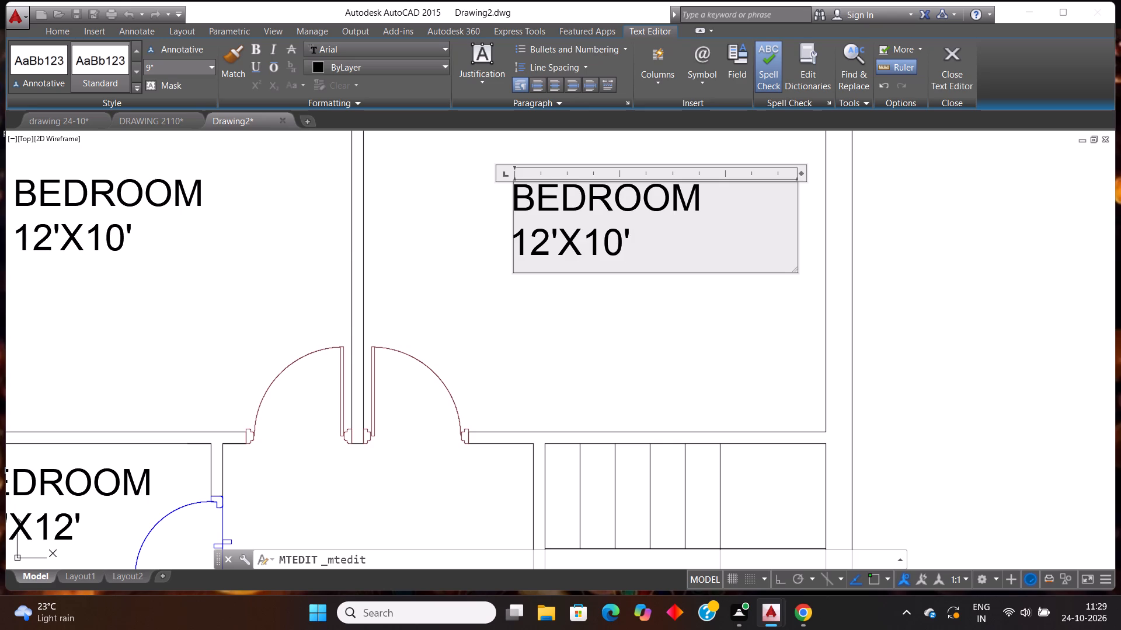
pyautogui.click(587, 335)
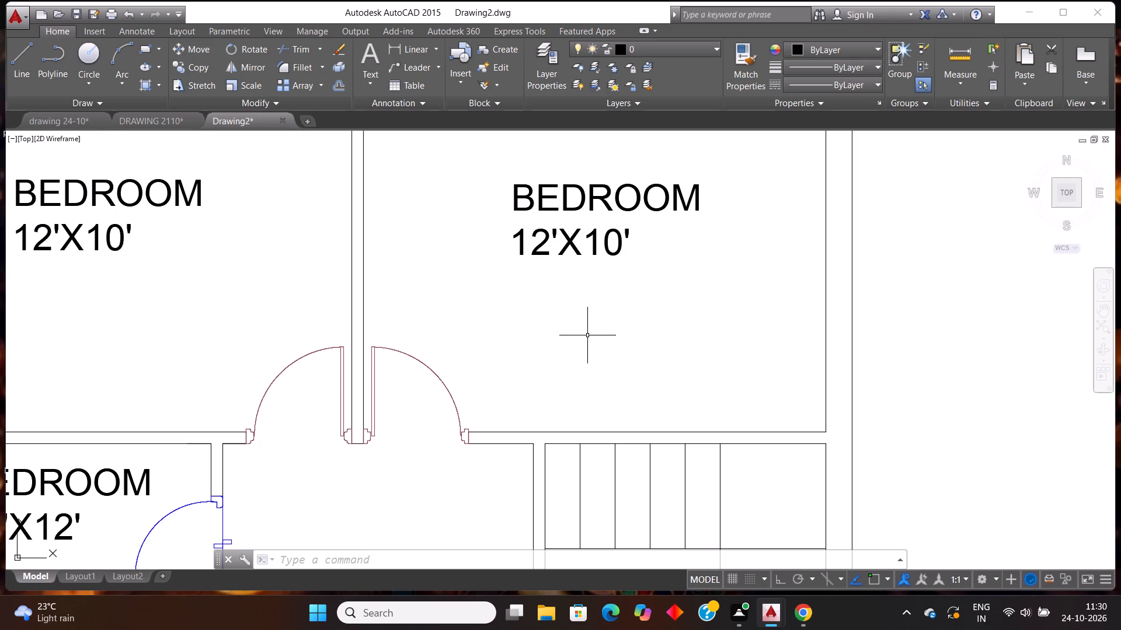
# Replace the bedroom label in the small ventilated room below the upper-left bedroom with TOILET and size 7'X4'.
pyautogui.scroll(-2, 629, 331)
pyautogui.scroll(2, 428, 418)
pyautogui.doubleClick(378, 394)
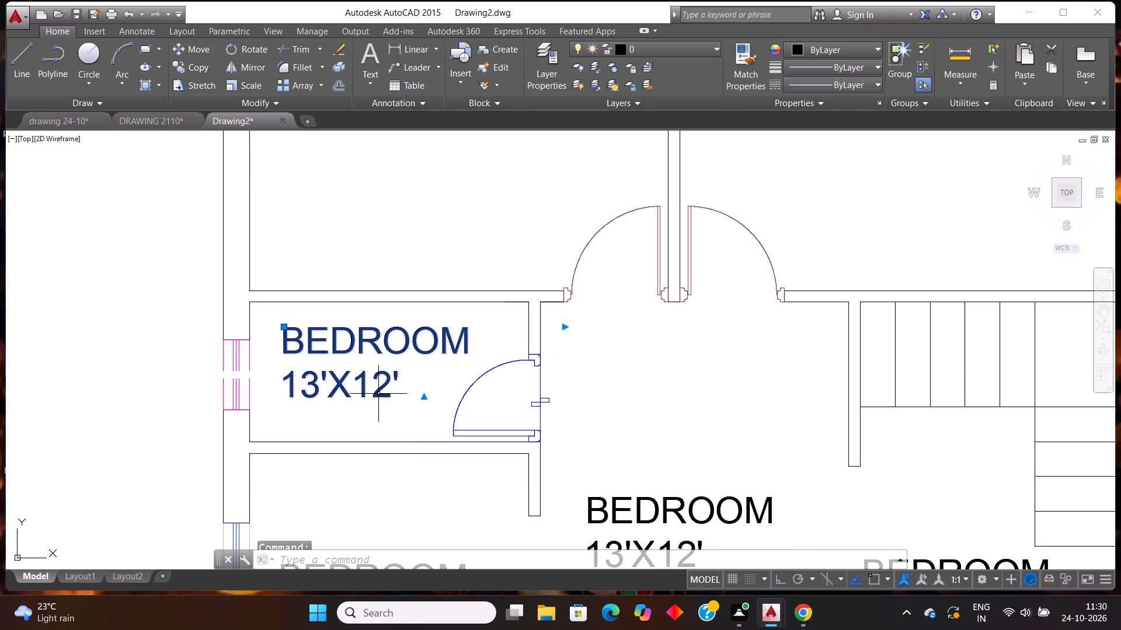
pyautogui.click(401, 387)
pyautogui.press('BackSpace')
pyautogui.press('BackSpace')
pyautogui.press('BackSpace')
pyautogui.press('BackSpace')
pyautogui.press('BackSpace')
pyautogui.press('BackSpace')
pyautogui.press('BackSpace')
pyautogui.press('BackSpace')
pyautogui.press('BackSpace')
pyautogui.press('BackSpace')
pyautogui.press('BackSpace')
pyautogui.press('BackSpace')
pyautogui.press('BackSpace')
pyautogui.press('BackSpace')
pyautogui.press('BackSpace')
pyautogui.press('BackSpace')
pyautogui.press('BackSpace')
pyautogui.press('BackSpace')
pyautogui.press('BackSpace')
pyautogui.press('BackSpace')
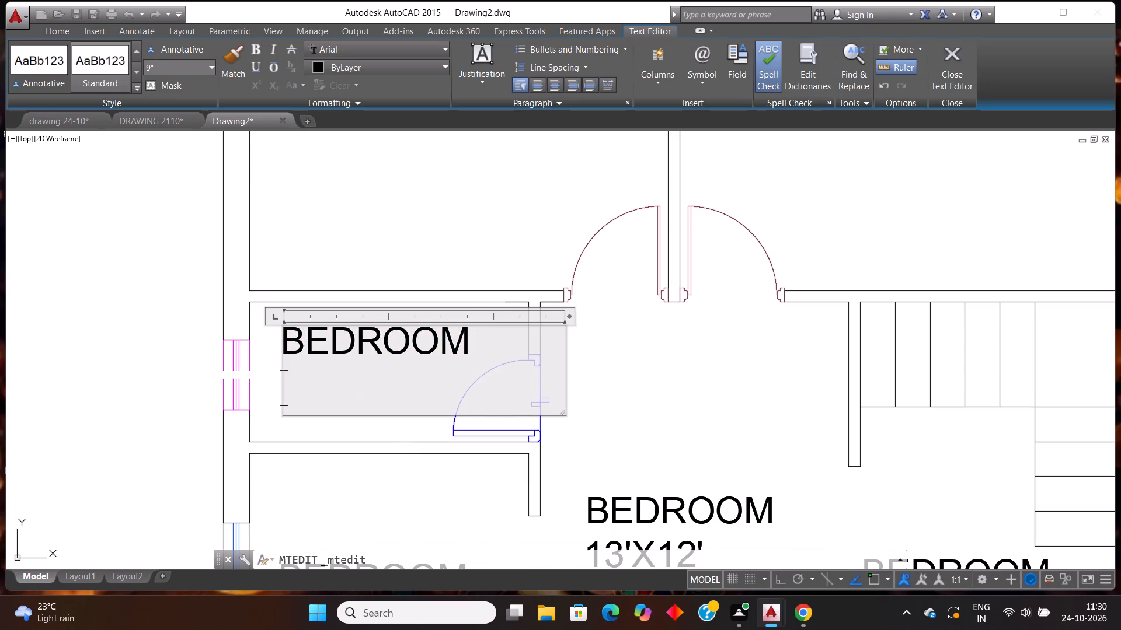
pyautogui.write('TOILET')
pyautogui.press('Return')
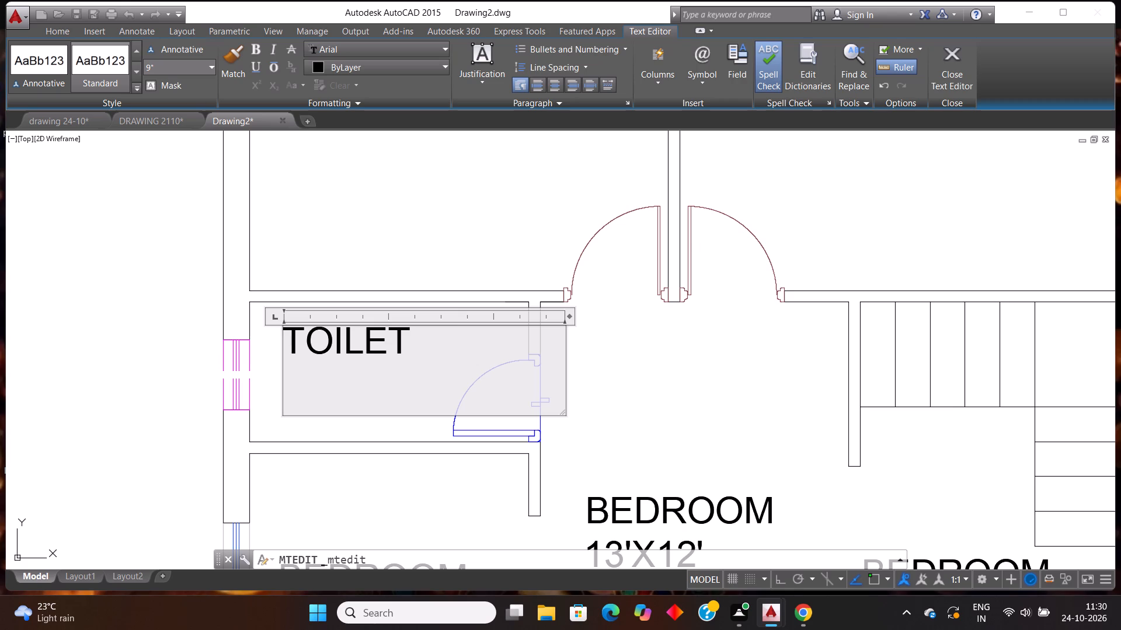
pyautogui.write("7'X4'")
pyautogui.click(435, 242)
# Replace the central hall's bedroom label with DINING and size 10'X12'.
pyautogui.scroll(-2, 429, 251)
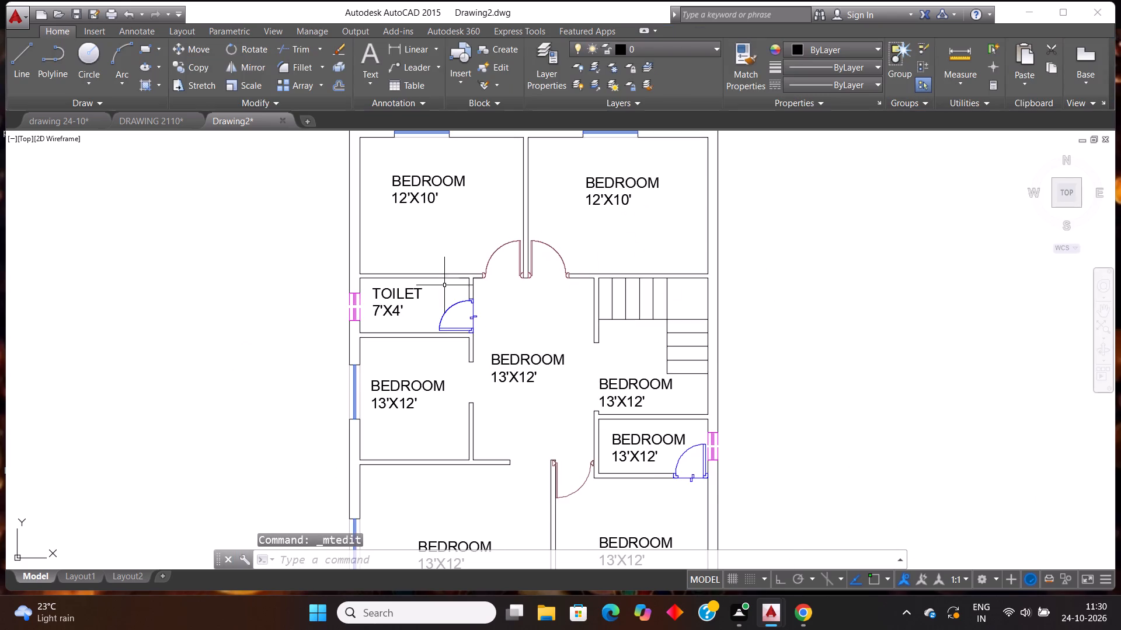
pyautogui.scroll(1, 560, 388)
pyautogui.doubleClick(509, 379)
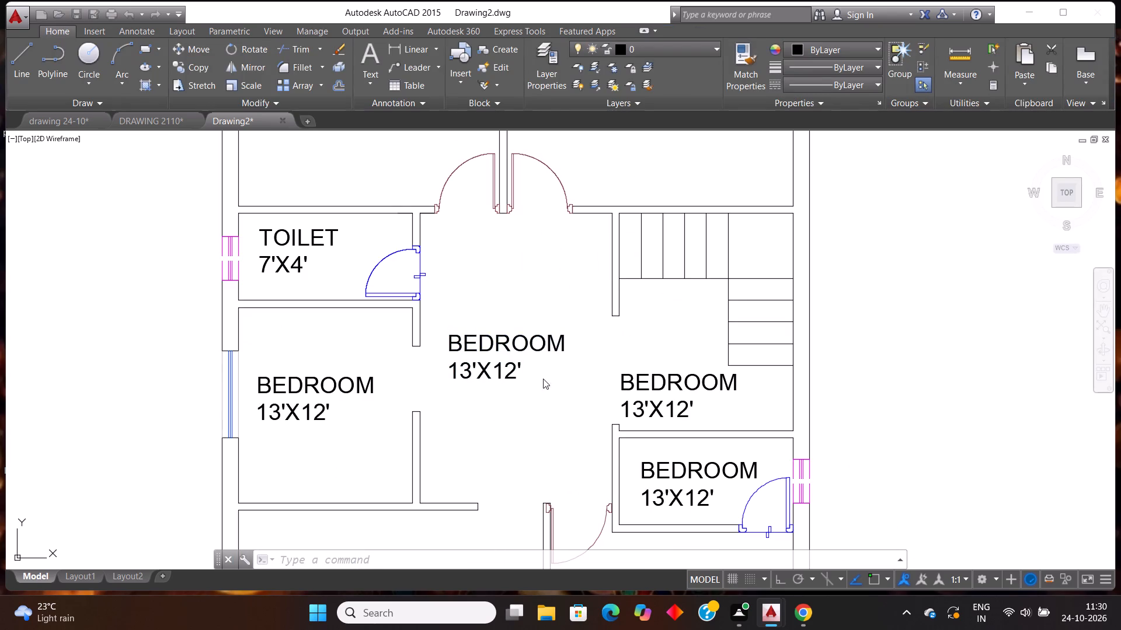
pyautogui.click(541, 371)
pyautogui.press('BackSpace')
pyautogui.press('BackSpace')
pyautogui.press('BackSpace')
pyautogui.press('BackSpace')
pyautogui.press('BackSpace')
pyautogui.press('BackSpace')
pyautogui.press('BackSpace')
pyautogui.press('BackSpace')
pyautogui.press('BackSpace')
pyautogui.press('BackSpace')
pyautogui.press('BackSpace')
pyautogui.press('BackSpace')
pyautogui.press('BackSpace')
pyautogui.press('BackSpace')
pyautogui.press('BackSpace')
pyautogui.press('BackSpace')
pyautogui.press('BackSpace')
pyautogui.press('BackSpace')
pyautogui.press('BackSpace')
pyautogui.press('BackSpace')
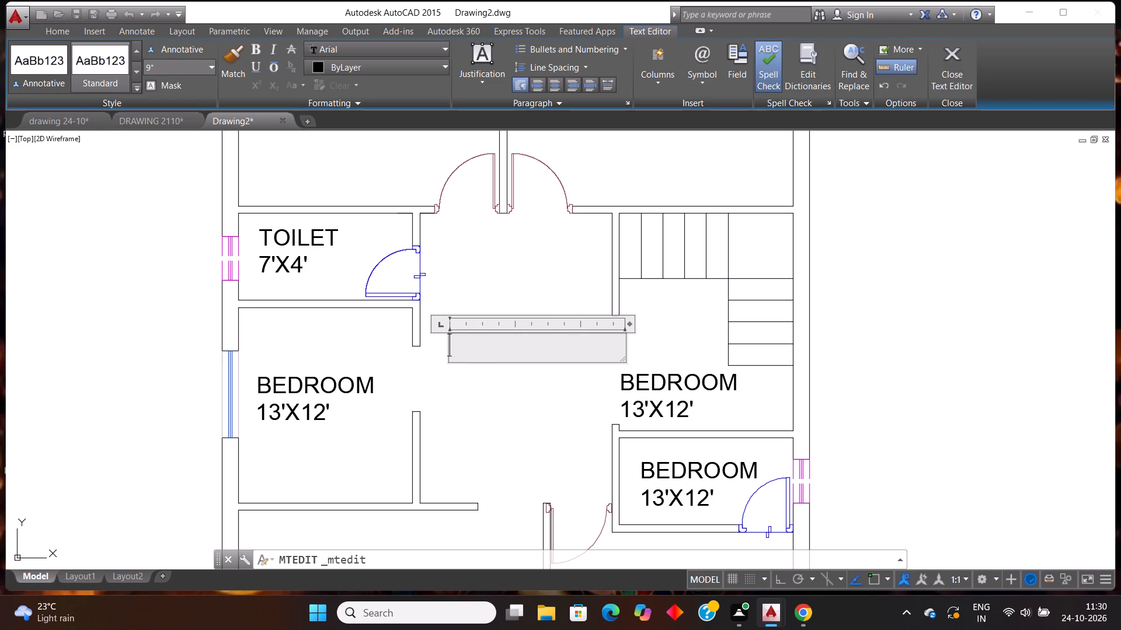
pyautogui.write('DINING')
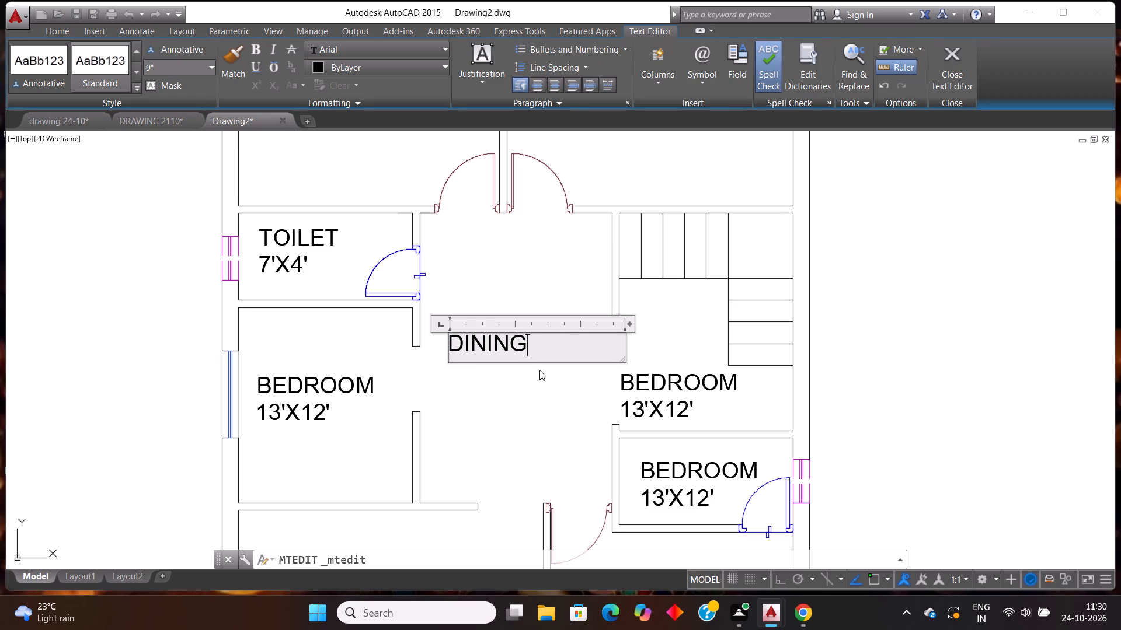
pyautogui.press('Return')
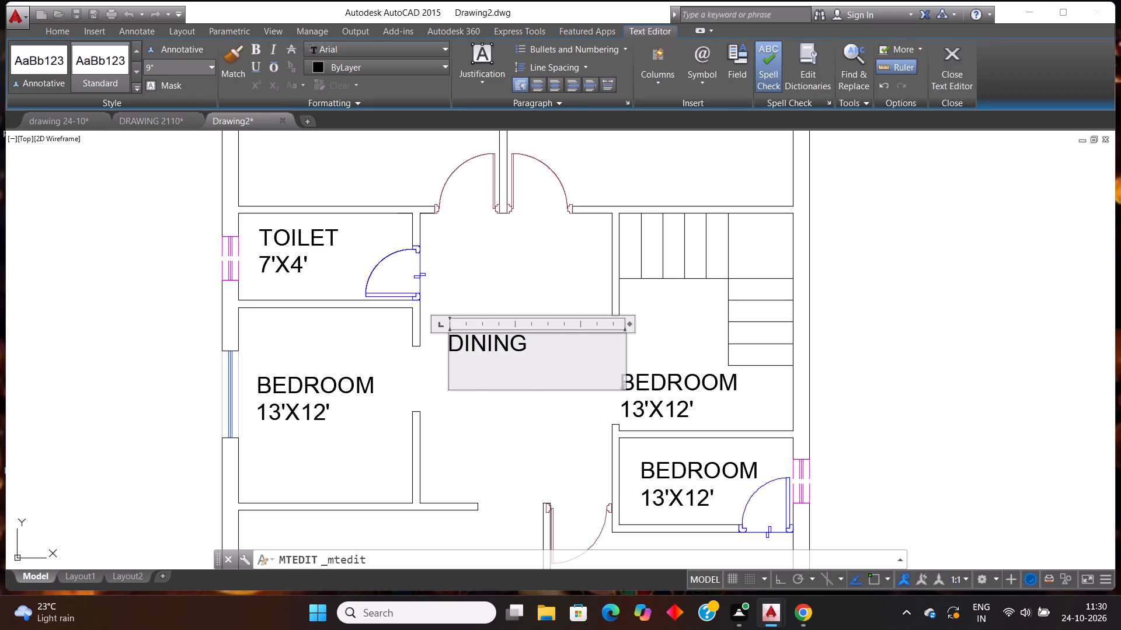
pyautogui.write("10'X12'")
pyautogui.click(525, 386)
pyautogui.click(482, 406)
# Replace the bedroom label below the stair flights with STAIRCASE and size 8'X10'.
pyautogui.scroll(-2, 513, 394)
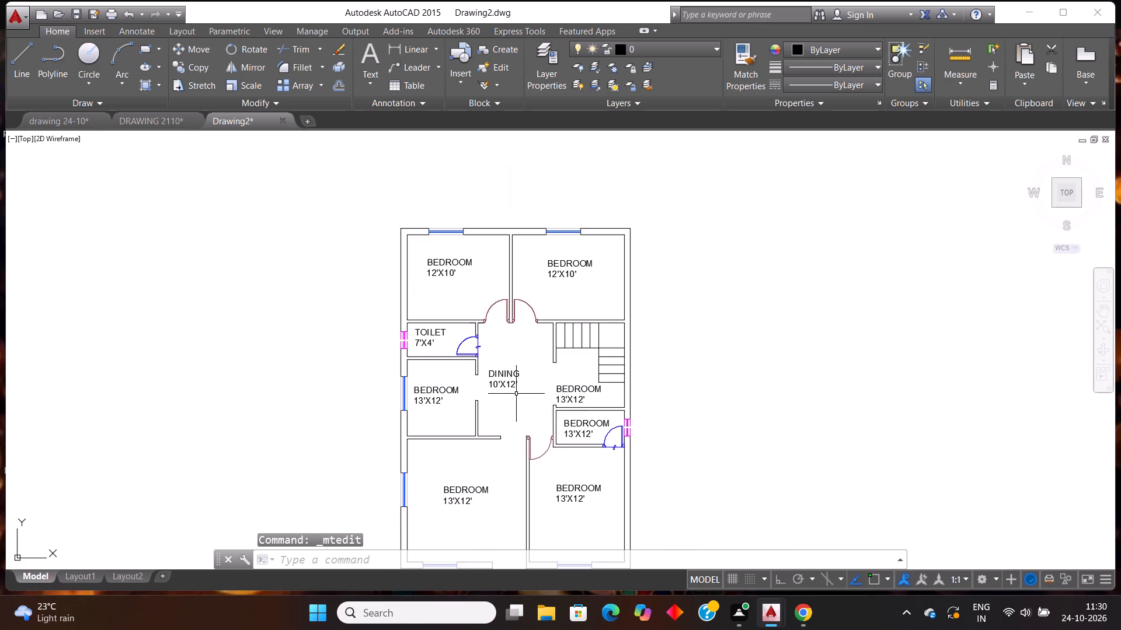
pyautogui.scroll(2, 594, 430)
pyautogui.doubleClick(560, 355)
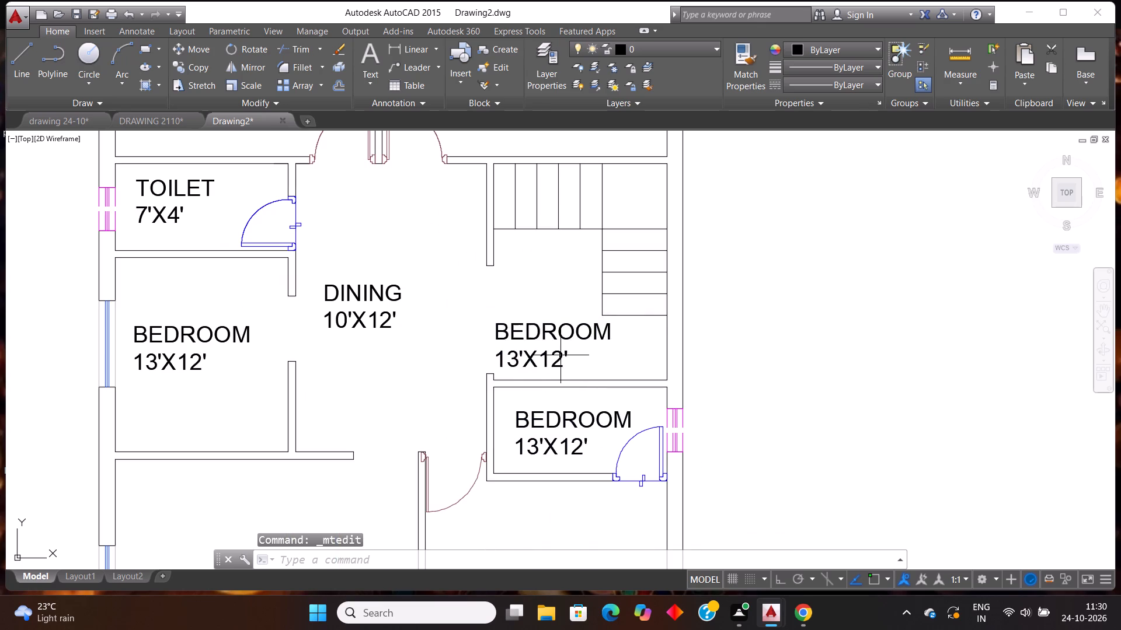
pyautogui.click(579, 361)
pyautogui.press('BackSpace')
pyautogui.press('BackSpace')
pyautogui.press('BackSpace')
pyautogui.press('BackSpace')
pyautogui.press('BackSpace')
pyautogui.press('BackSpace')
pyautogui.press('BackSpace')
pyautogui.press('BackSpace')
pyautogui.press('BackSpace')
pyautogui.press('BackSpace')
pyautogui.press('BackSpace')
pyautogui.press('BackSpace')
pyautogui.press('BackSpace')
pyautogui.press('BackSpace')
pyautogui.press('BackSpace')
pyautogui.press('BackSpace')
pyautogui.press('BackSpace')
pyautogui.press('BackSpace')
pyautogui.press('BackSpace')
pyautogui.press('BackSpace')
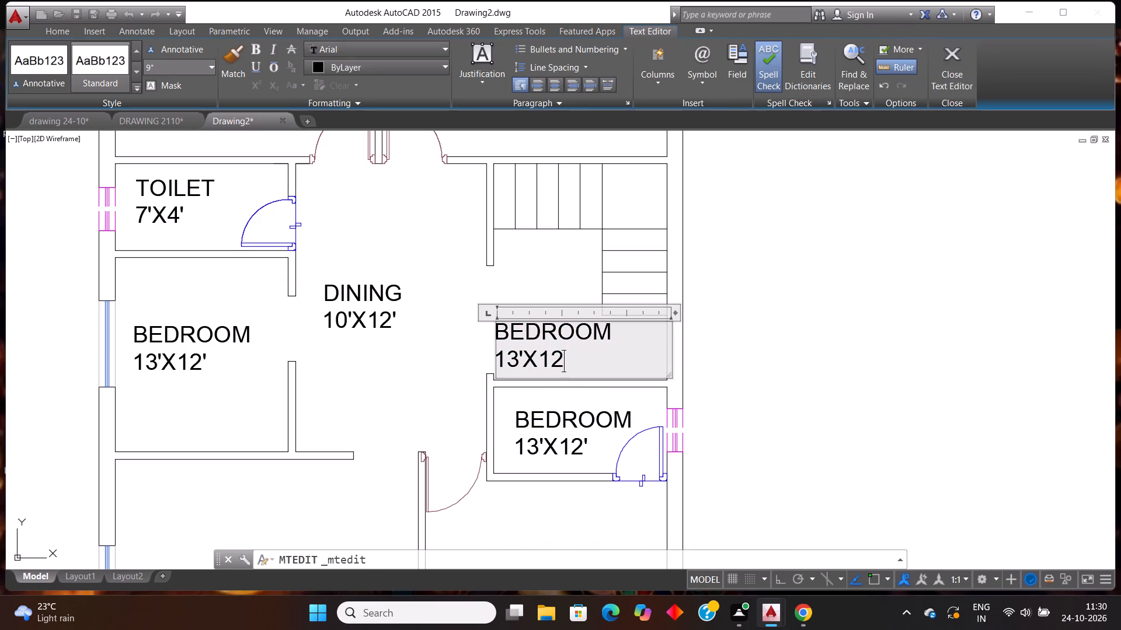
pyautogui.write('STAIRCASE')
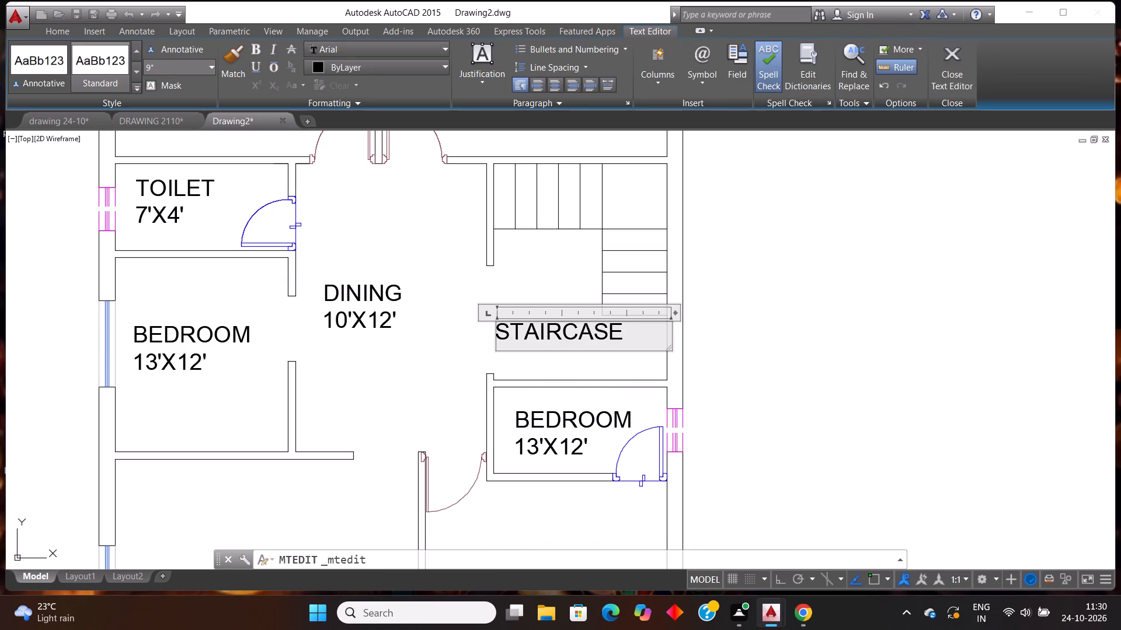
pyautogui.press('Return')
pyautogui.write("8'X")
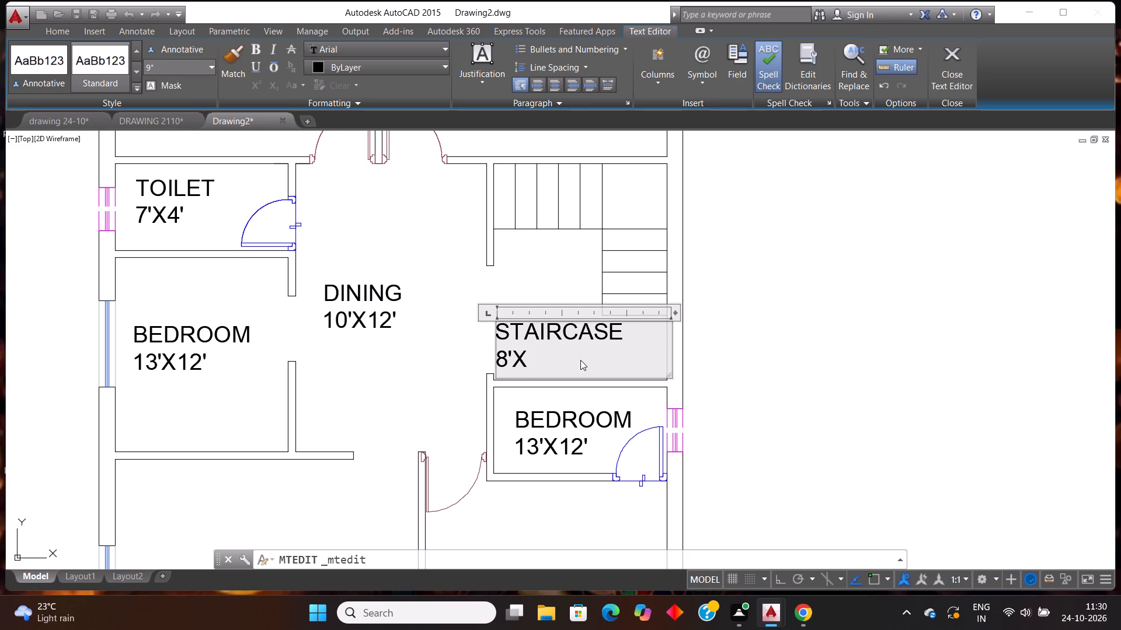
pyautogui.write("10'")
pyautogui.moveTo(757, 256); pyautogui.dragTo(762, 255)
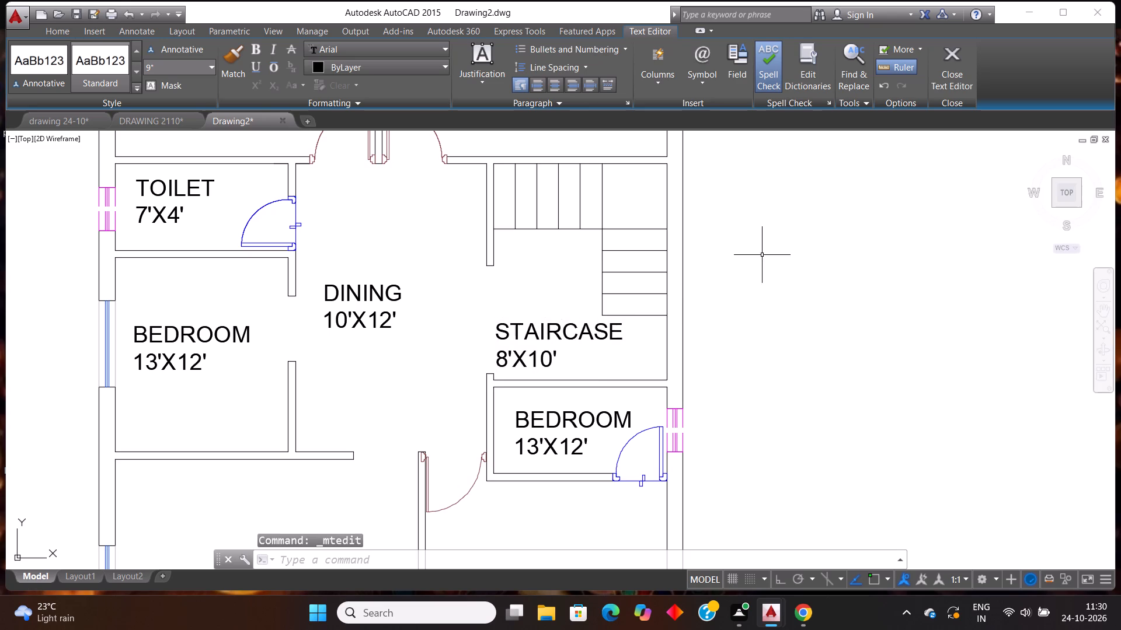
# Replace the bedroom label in the small room beneath the staircase with TOILET and size 6'X4'.
pyautogui.scroll(-1, 632, 313)
pyautogui.scroll(2, 637, 390)
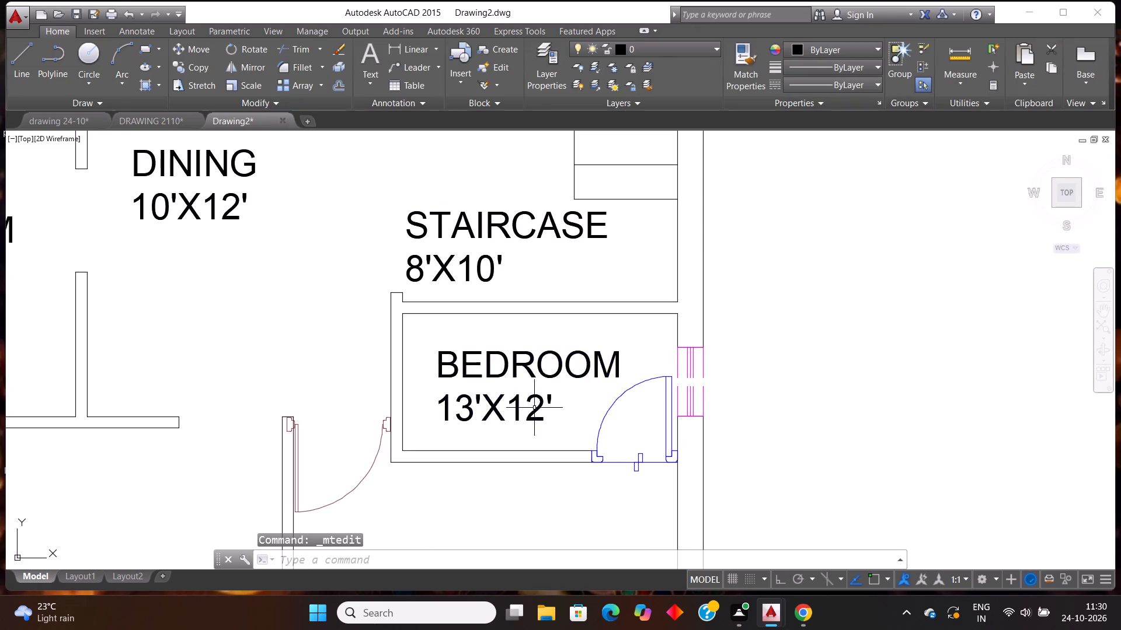
pyautogui.doubleClick(538, 407)
pyautogui.click(556, 401)
pyautogui.press('BackSpace')
pyautogui.press('BackSpace')
pyautogui.press('BackSpace')
pyautogui.press('BackSpace')
pyautogui.press('BackSpace')
pyautogui.press('BackSpace')
pyautogui.press('BackSpace')
pyautogui.press('BackSpace')
pyautogui.press('BackSpace')
pyautogui.press('BackSpace')
pyautogui.press('BackSpace')
pyautogui.press('BackSpace')
pyautogui.press('BackSpace')
pyautogui.press('BackSpace')
pyautogui.press('BackSpace')
pyautogui.press('BackSpace')
pyautogui.press('BackSpace')
pyautogui.press('BackSpace')
pyautogui.press('BackSpace')
pyautogui.press('BackSpace')
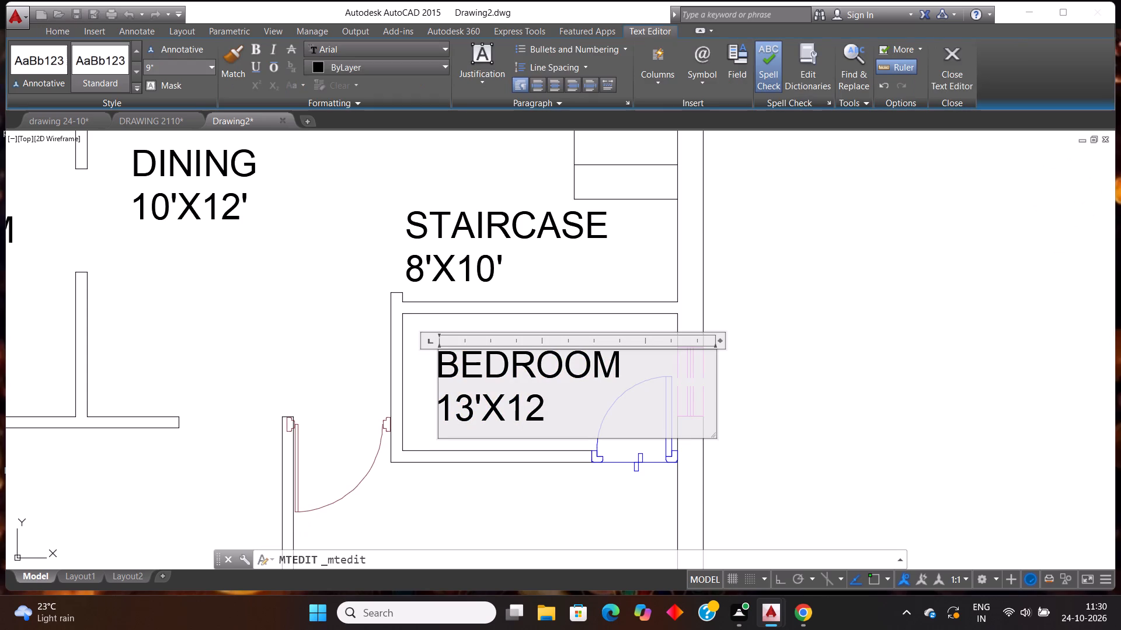
pyautogui.write('TOILET')
pyautogui.press('Return')
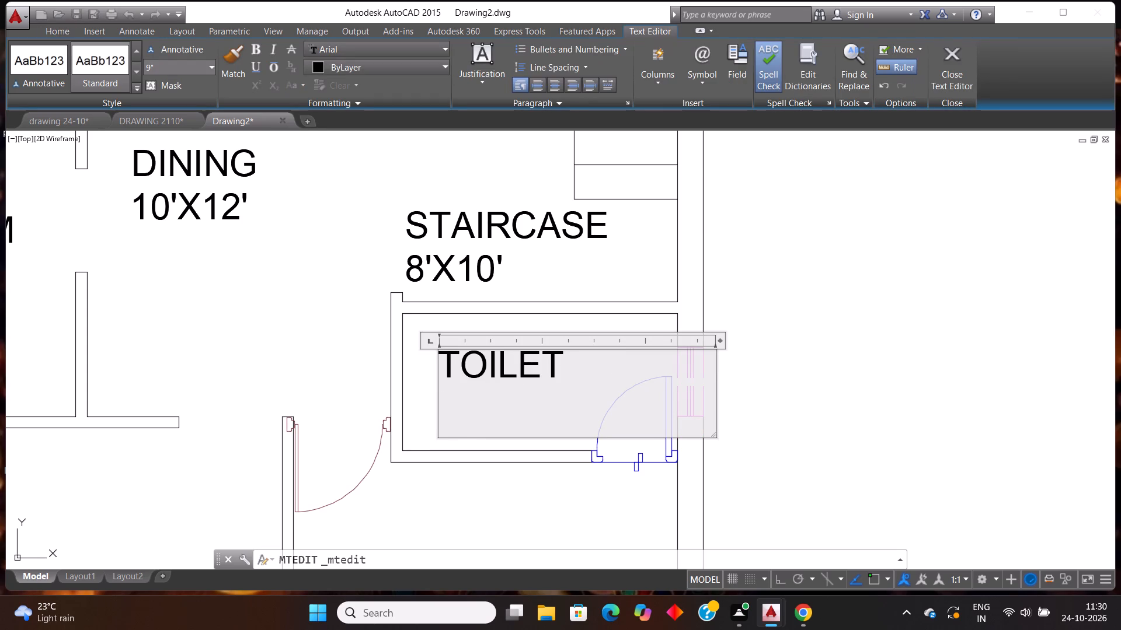
pyautogui.write("6'")
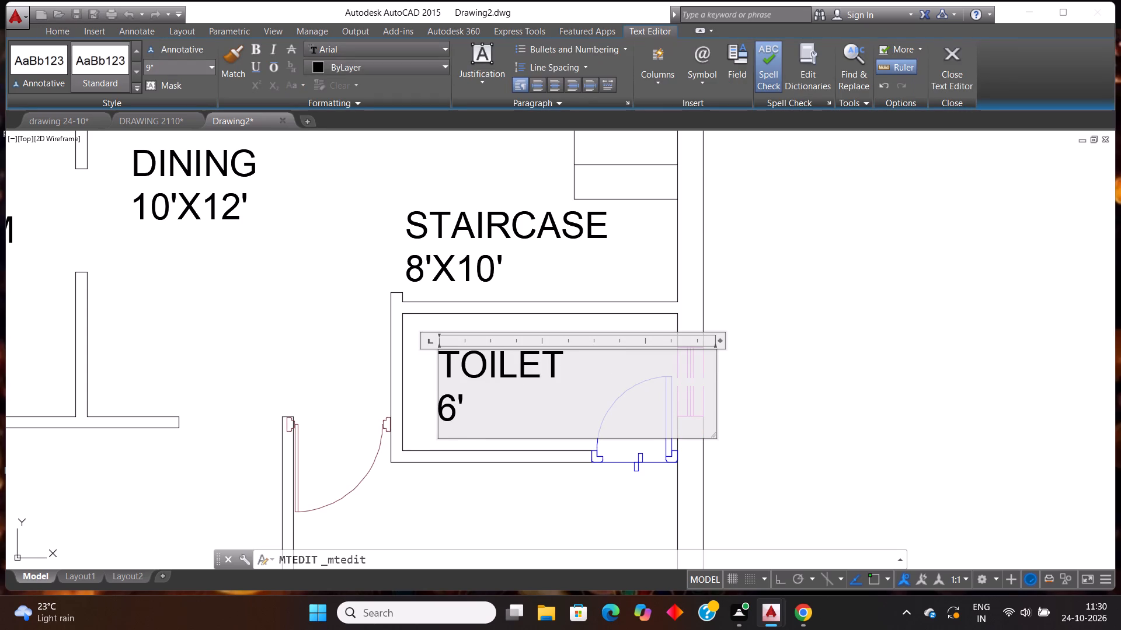
pyautogui.press('x')
pyautogui.write("4'")
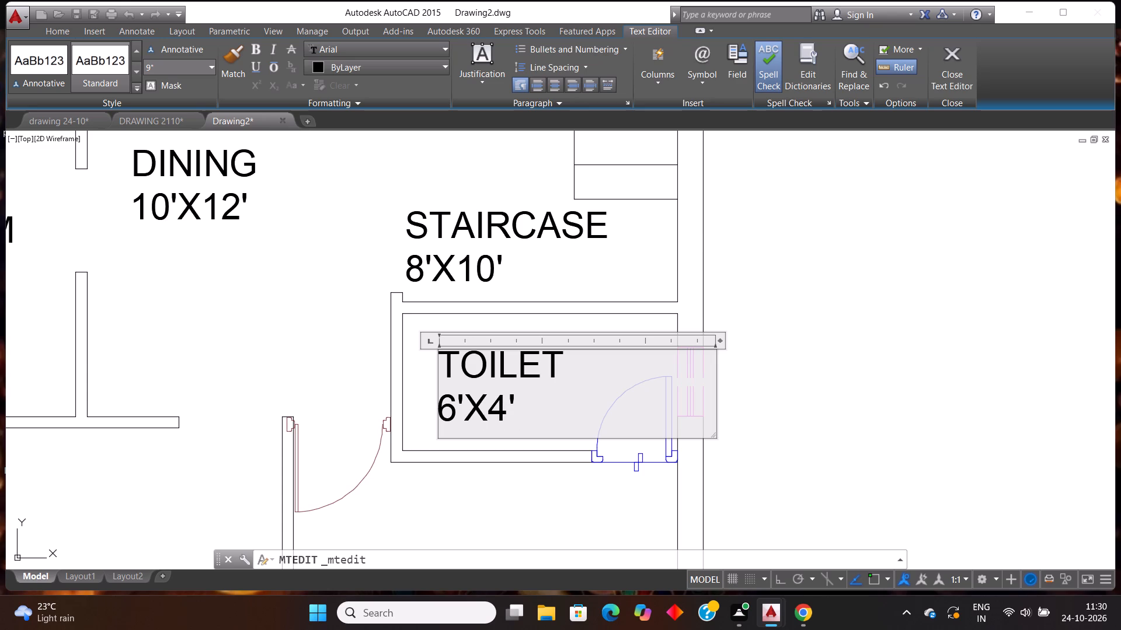
pyautogui.click(340, 321)
# Change the size line of the lower-right room's bedroom label to 13'X10'.
pyautogui.scroll(-2, 410, 251)
pyautogui.scroll(1, 442, 409)
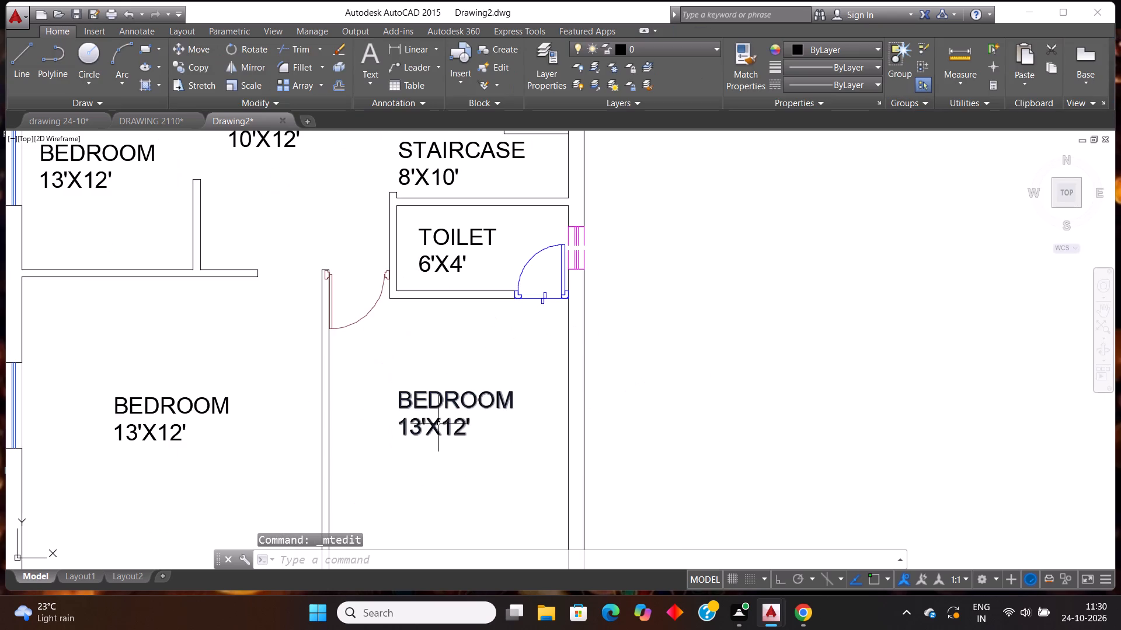
pyautogui.doubleClick(465, 435)
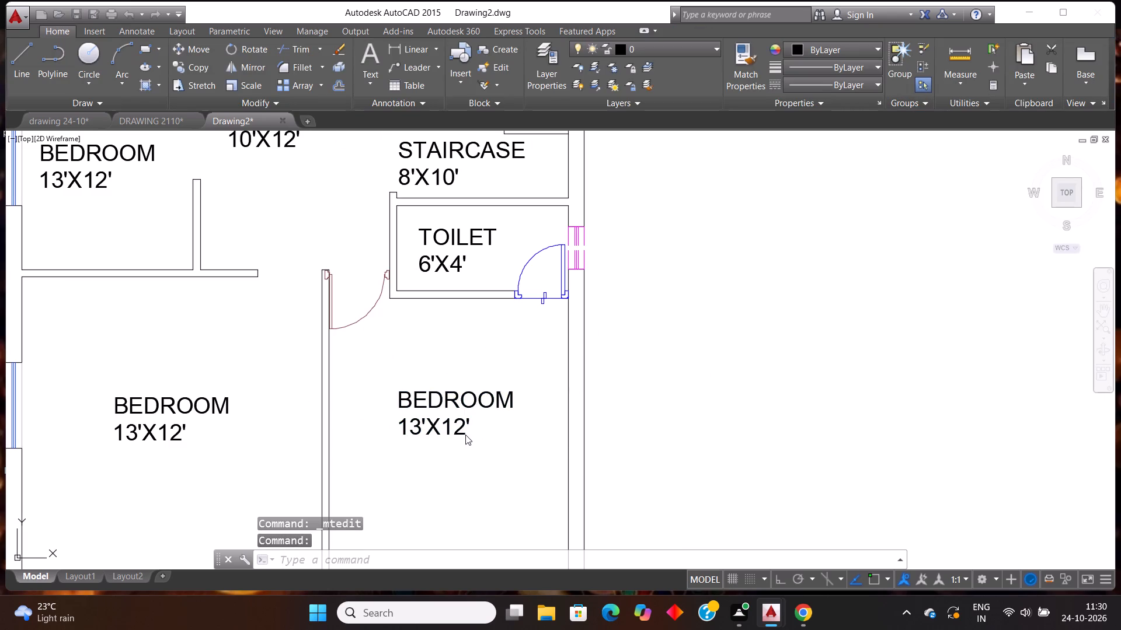
pyautogui.click(479, 429)
pyautogui.press('BackSpace')
pyautogui.press('BackSpace')
pyautogui.press('BackSpace')
pyautogui.press('BackSpace')
pyautogui.press('BackSpace')
pyautogui.press('BackSpace')
pyautogui.press('BackSpace')
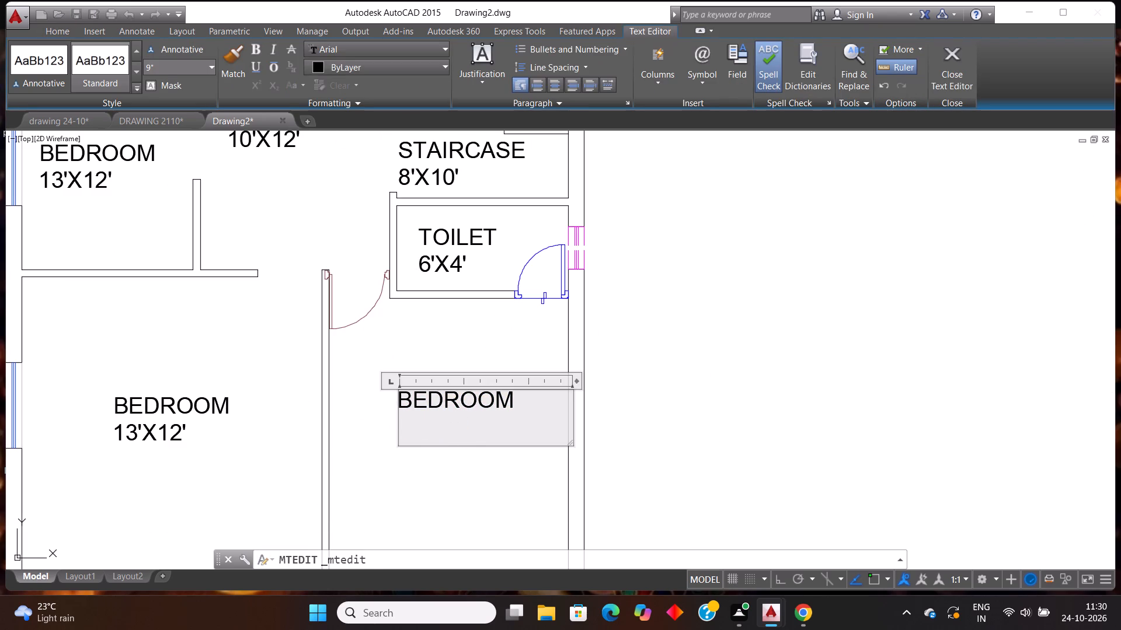
pyautogui.write("13'")
pyautogui.press('x')
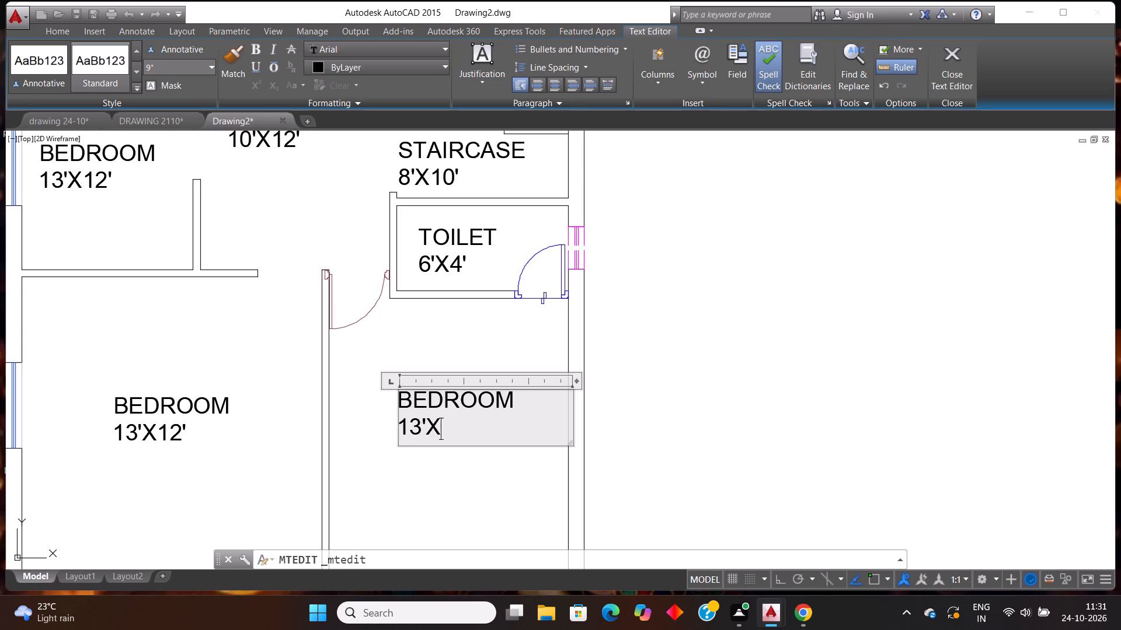
pyautogui.write("10'")
pyautogui.click(429, 476)
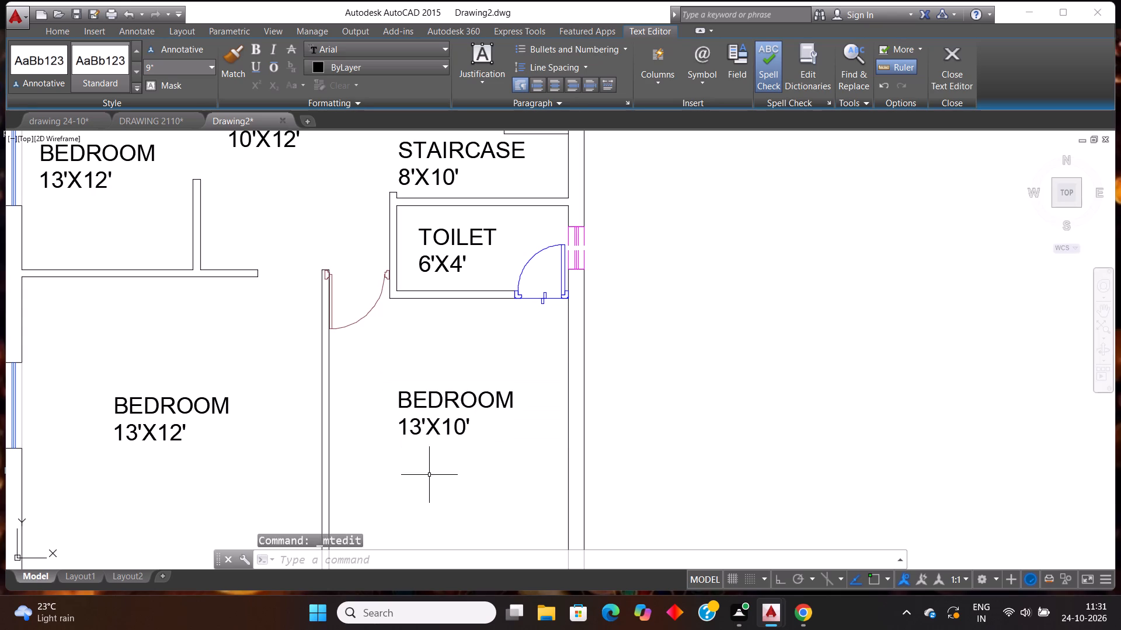
# Replace the bedroom label in the large room beside the entrance steps with LIVING and size 14'X12'.
pyautogui.scroll(-3, 480, 371)
pyautogui.scroll(2, 486, 421)
pyautogui.scroll(-1, 486, 421)
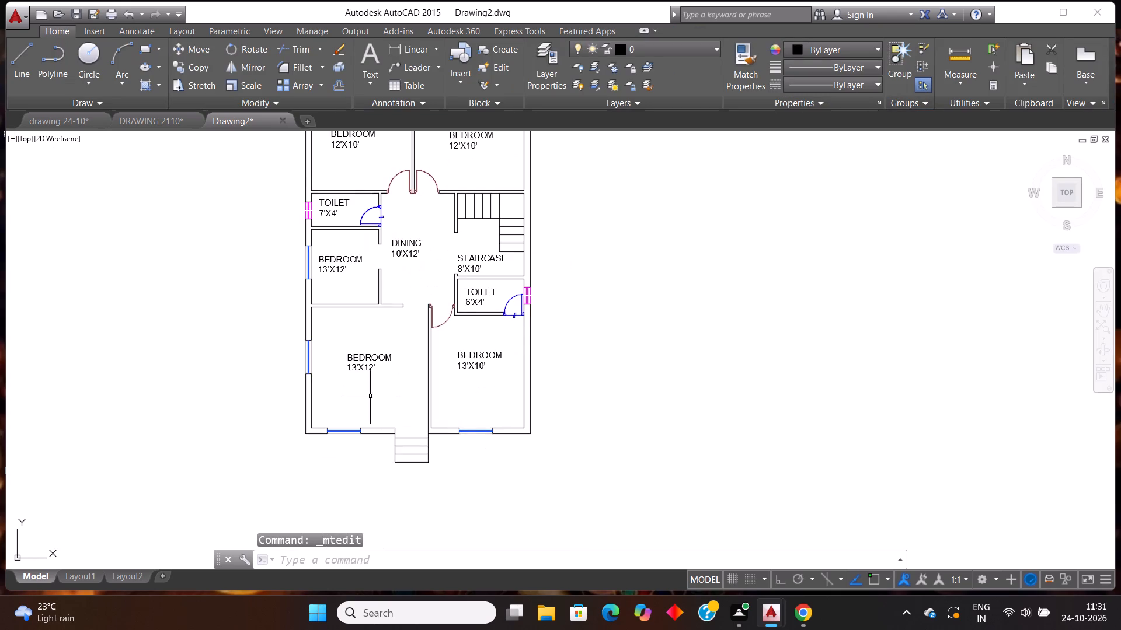
pyautogui.scroll(1, 361, 390)
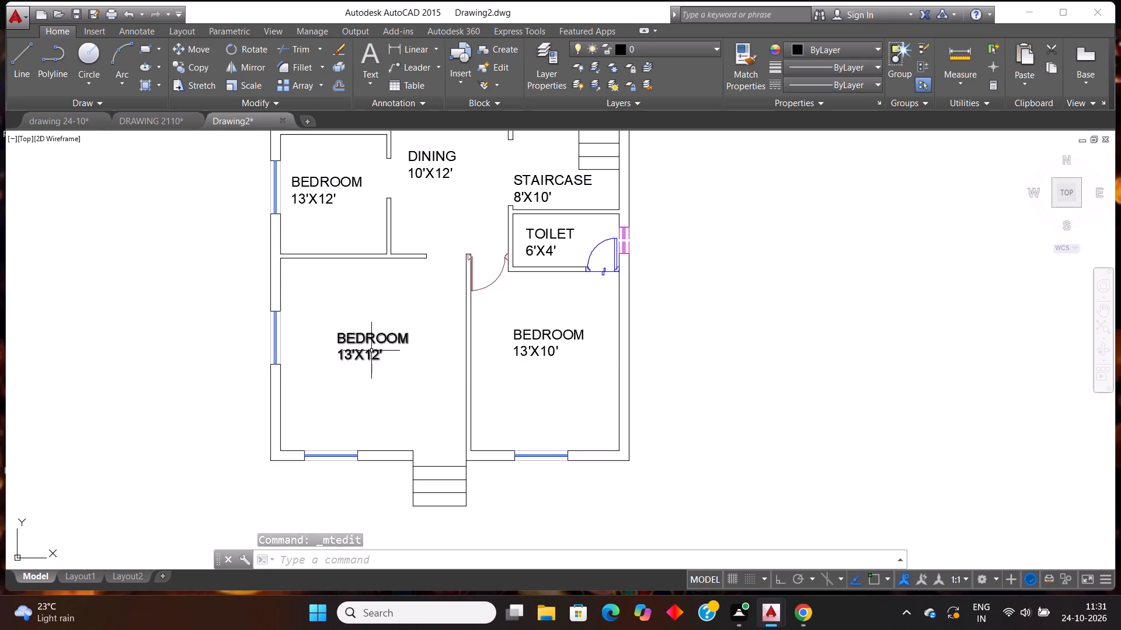
pyautogui.doubleClick(371, 351)
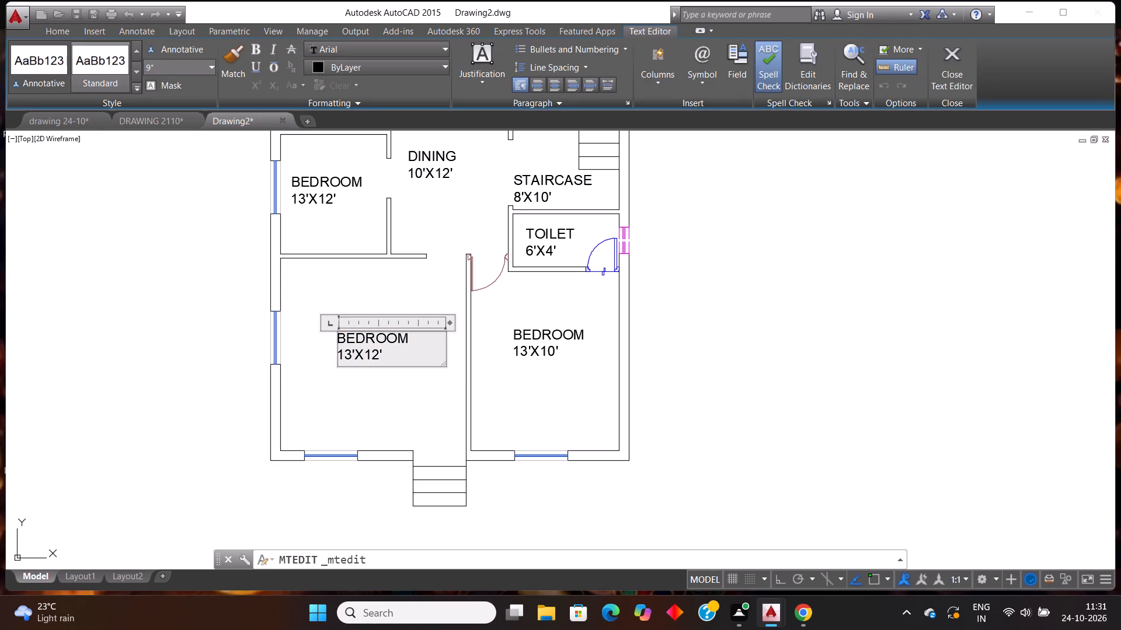
pyautogui.click(412, 349)
pyautogui.press('BackSpace')
pyautogui.press('BackSpace')
pyautogui.press('BackSpace')
pyautogui.press('BackSpace')
pyautogui.press('BackSpace')
pyautogui.press('BackSpace')
pyautogui.press('BackSpace')
pyautogui.press('BackSpace')
pyautogui.press('BackSpace')
pyautogui.press('BackSpace')
pyautogui.press('BackSpace')
pyautogui.press('BackSpace')
pyautogui.press('BackSpace')
pyautogui.press('BackSpace')
pyautogui.press('BackSpace')
pyautogui.press('BackSpace')
pyautogui.press('BackSpace')
pyautogui.press('BackSpace')
pyautogui.press('BackSpace')
pyautogui.press('BackSpace')
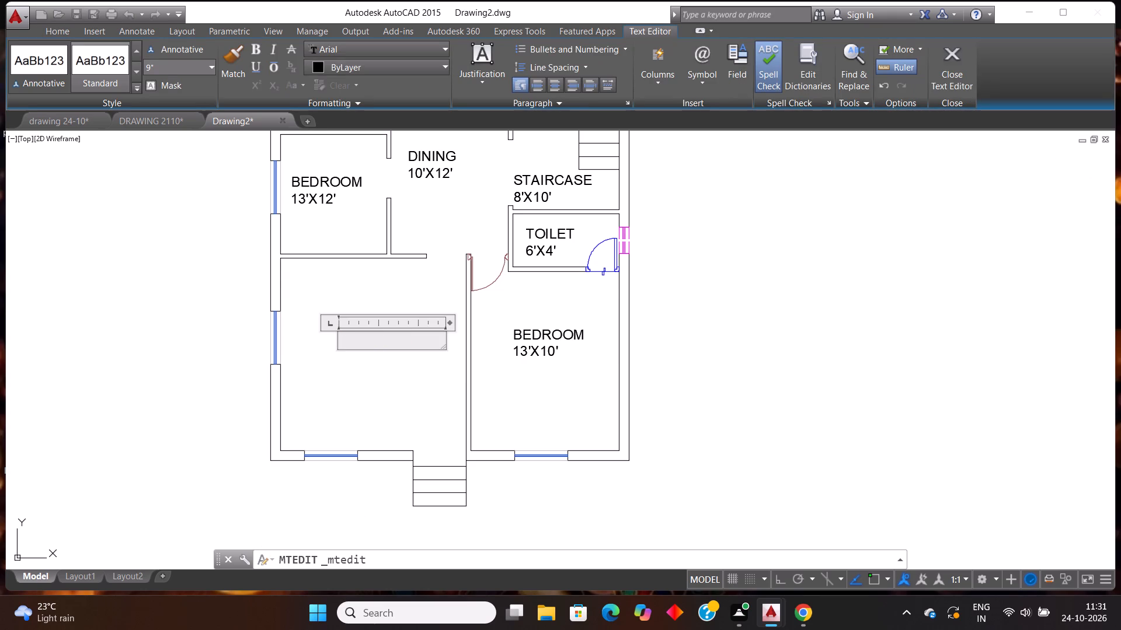
pyautogui.write('LIVING')
pyautogui.press('space')
pyautogui.press('Return')
pyautogui.write("14'")
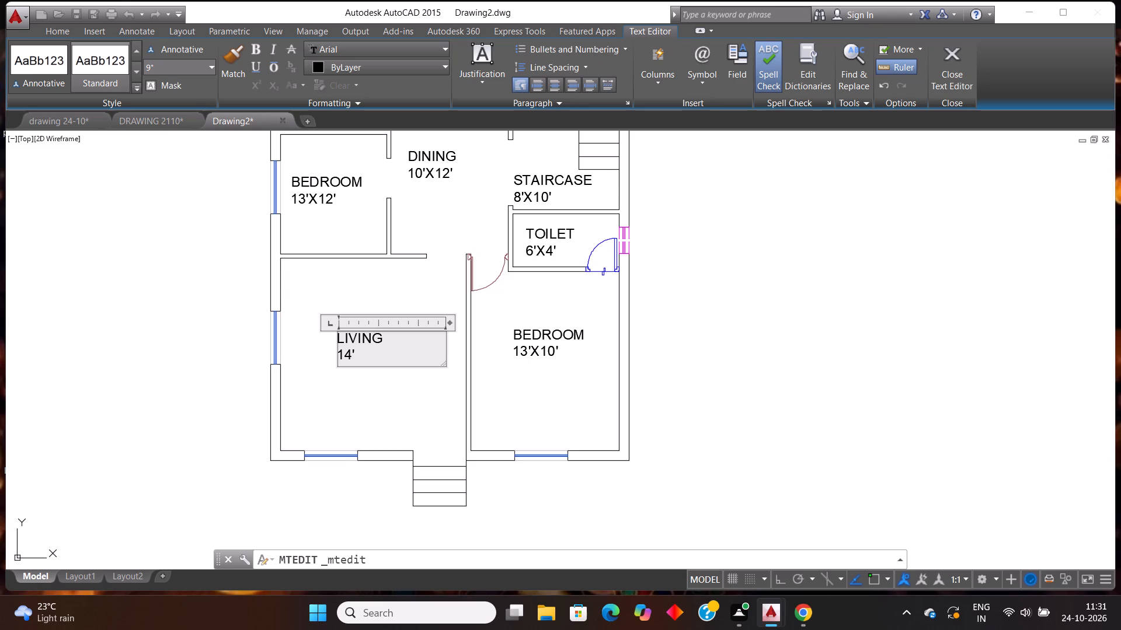
pyautogui.write("X12'")
pyautogui.click(215, 361)
# Replace the bedroom label in the room between the 7'X4' toilet and the living room with KITCHEN and size 9'X8'.
pyautogui.scroll(-1, 277, 301)
pyautogui.scroll(2, 286, 216)
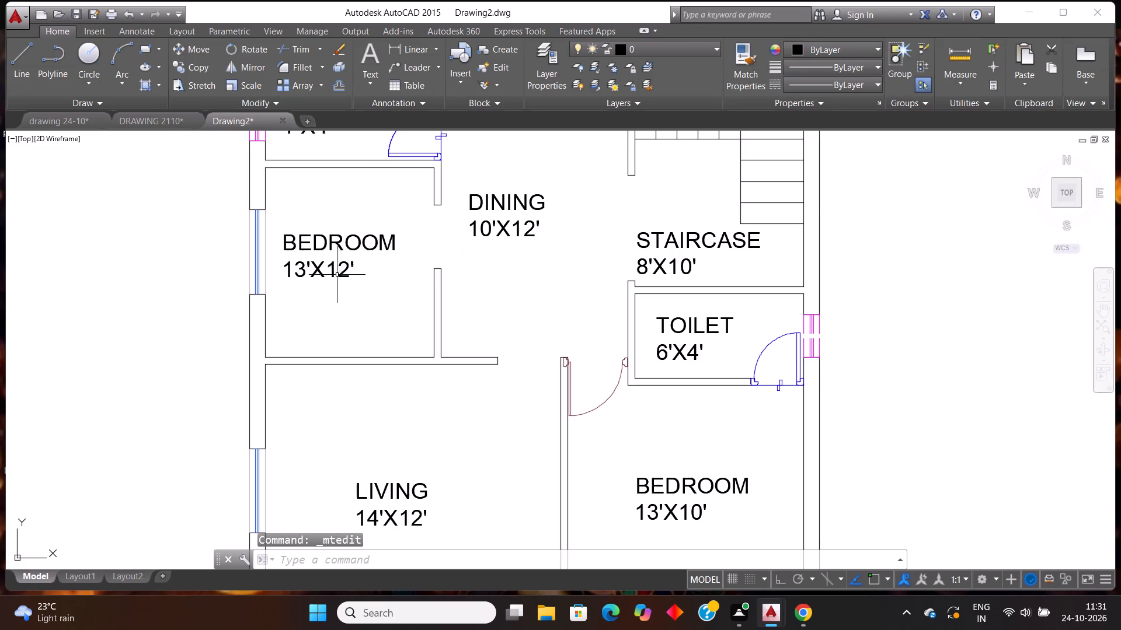
pyautogui.doubleClick(339, 274)
pyautogui.click(376, 273)
pyautogui.press('BackSpace')
pyautogui.press('BackSpace')
pyautogui.press('BackSpace')
pyautogui.press('BackSpace')
pyautogui.press('BackSpace')
pyautogui.press('BackSpace')
pyautogui.press('BackSpace')
pyautogui.press('BackSpace')
pyautogui.press('BackSpace')
pyautogui.press('BackSpace')
pyautogui.press('BackSpace')
pyautogui.press('BackSpace')
pyautogui.press('BackSpace')
pyautogui.press('BackSpace')
pyautogui.press('BackSpace')
pyautogui.press('BackSpace')
pyautogui.press('BackSpace')
pyautogui.press('BackSpace')
pyautogui.press('BackSpace')
pyautogui.press('BackSpace')
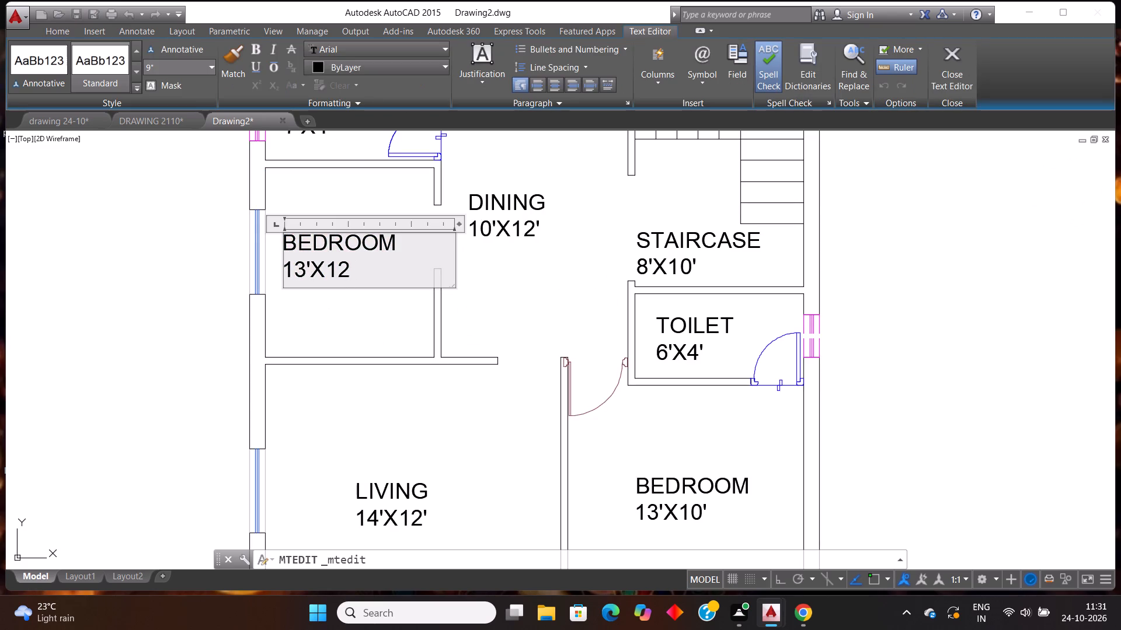
pyautogui.write('KITCH')
pyautogui.write('EN')
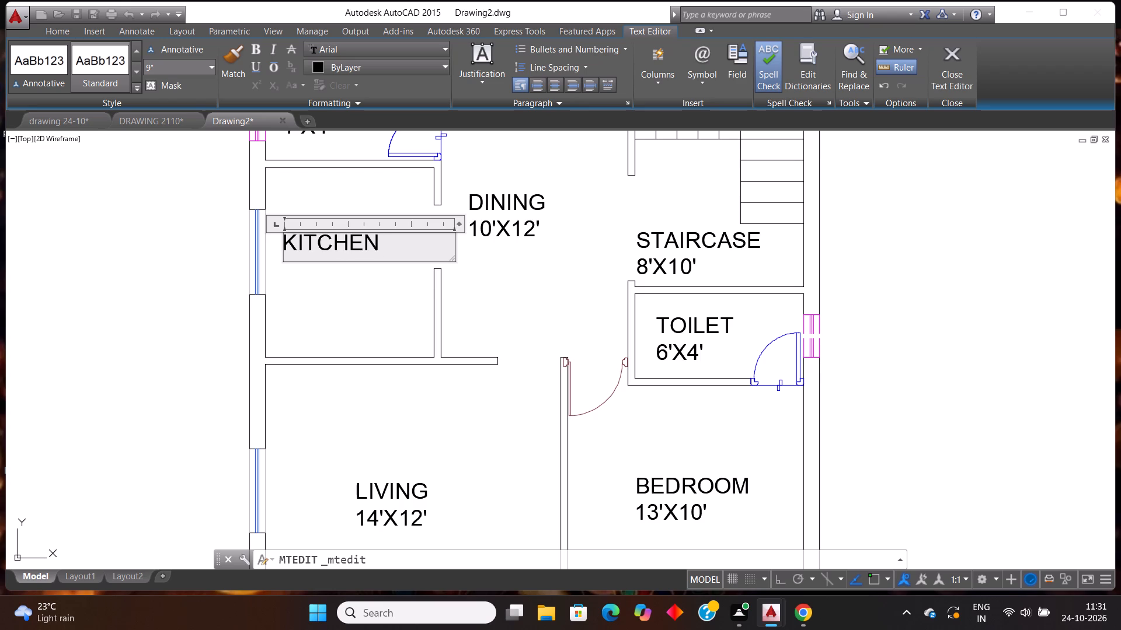
pyautogui.press('Return')
pyautogui.write("9'X8'")
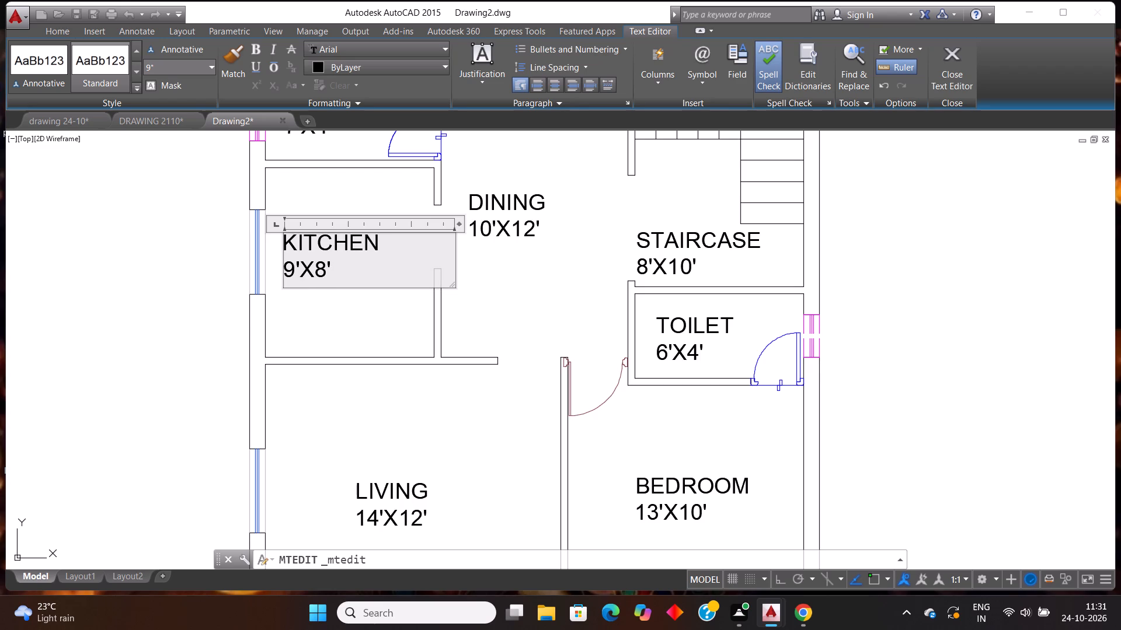
pyautogui.click(81, 325)
# Save the drawing under the file name Drawing2 24-10 in the fuji workspace folder.
pyautogui.scroll(-2, 430, 395)
pyautogui.scroll(-1, 464, 338)
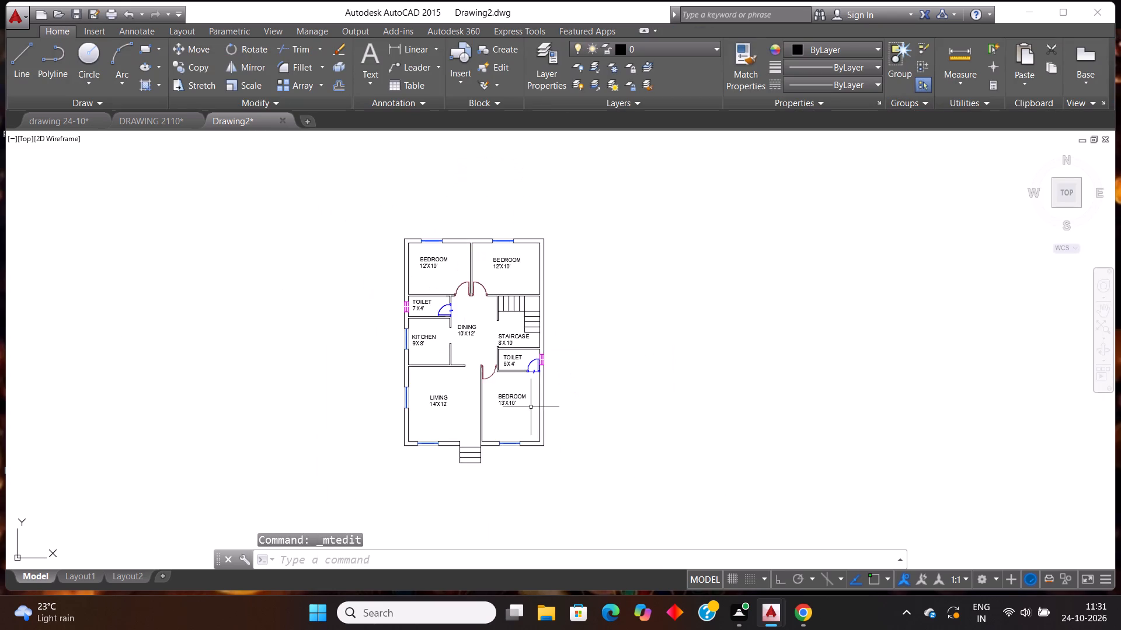
pyautogui.scroll(1, 532, 409)
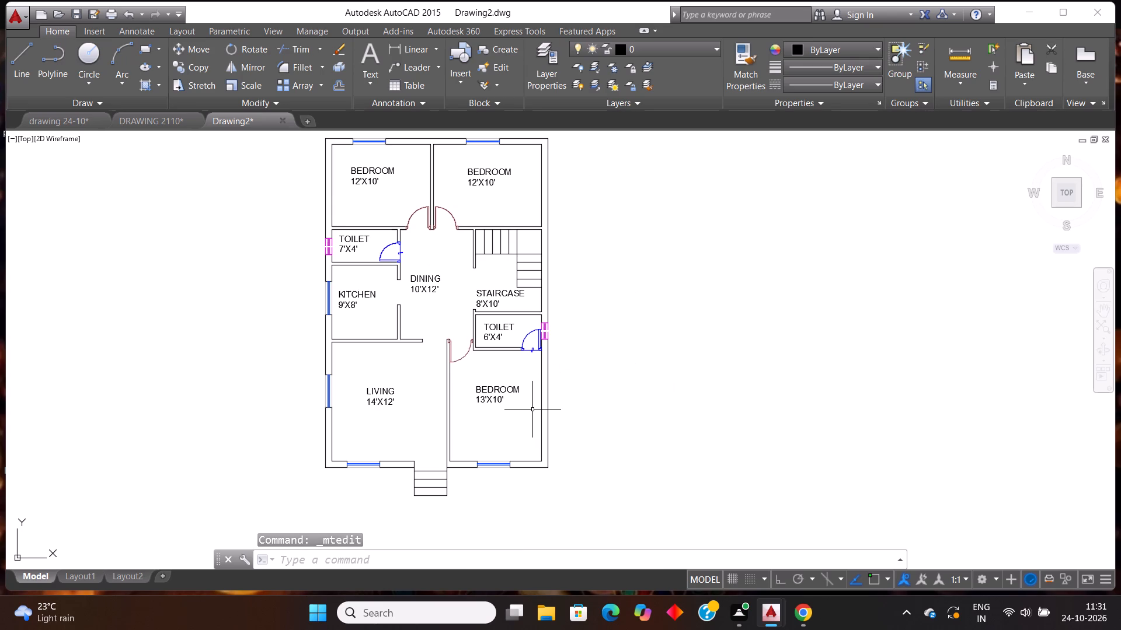
pyautogui.hotkey('ctrl', 's')
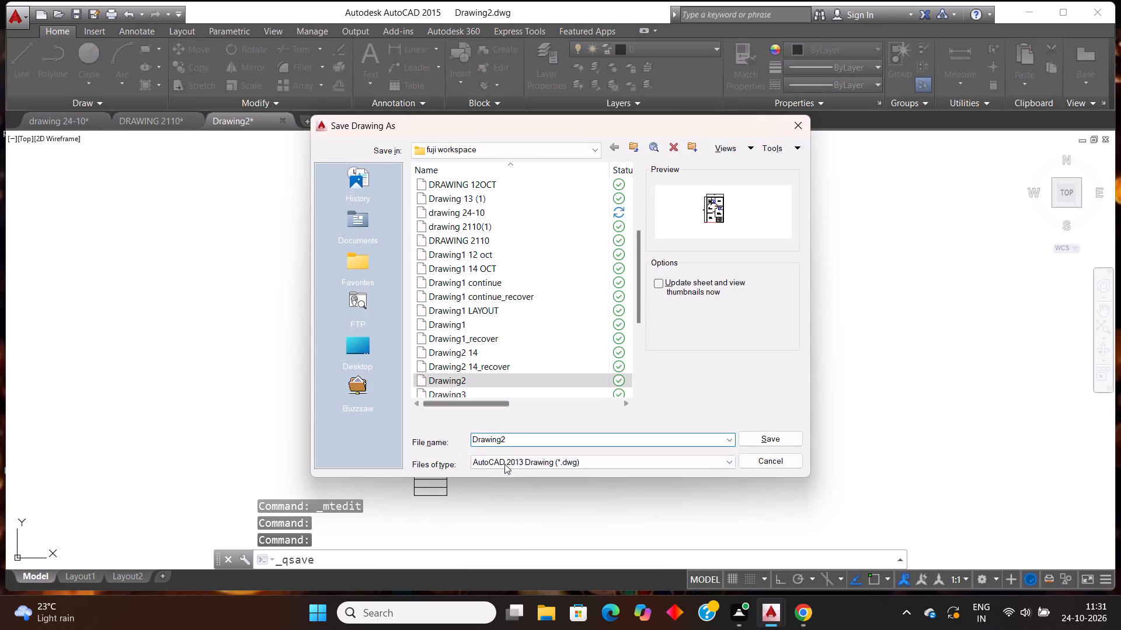
pyautogui.click(504, 440)
pyautogui.press('space')
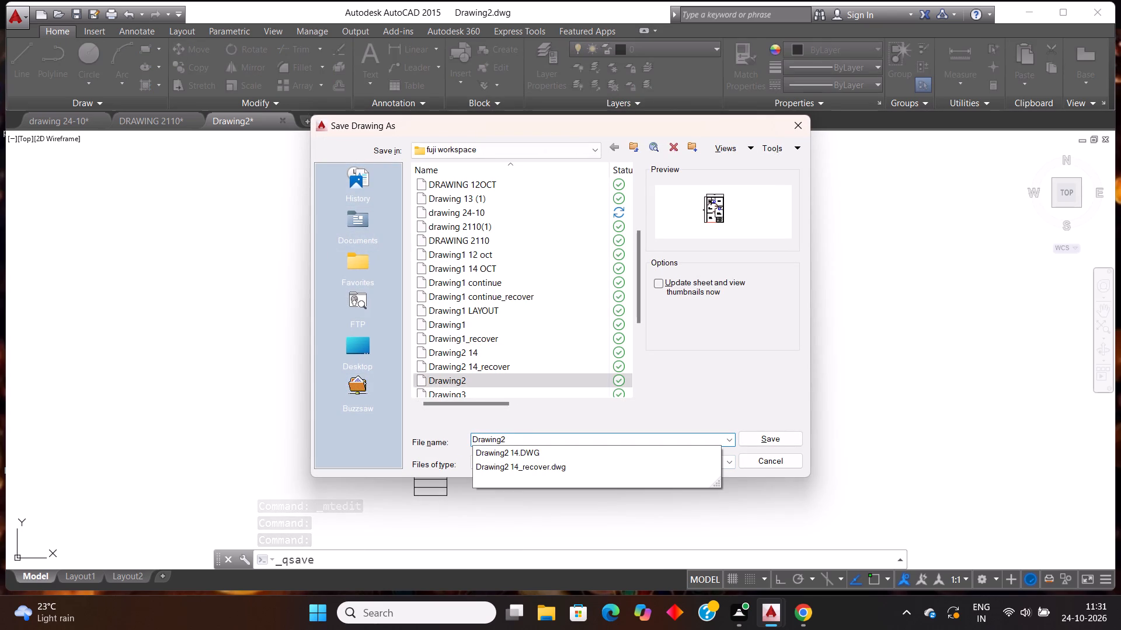
pyautogui.write('24-10')
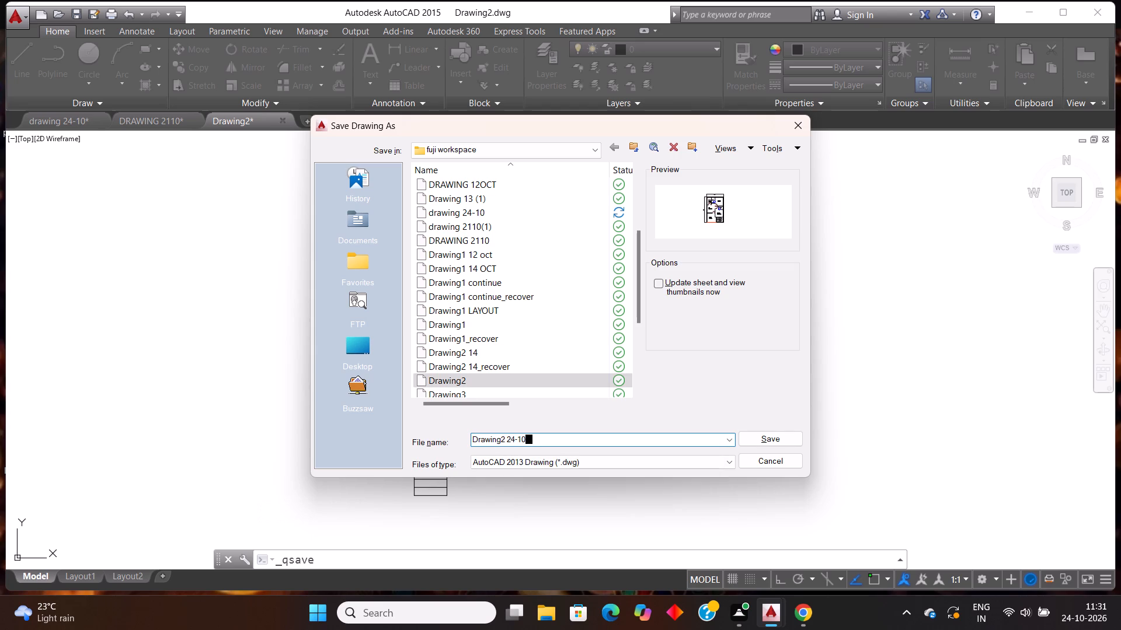
pyautogui.click(767, 442)
# View the DRAWING 2110 floor plans, dismiss the OneDrive notification, and return to the Drawing2 24-10 drawing.
pyautogui.scroll(-1, 634, 415)
pyautogui.scroll(1, 528, 406)
pyautogui.click(147, 125)
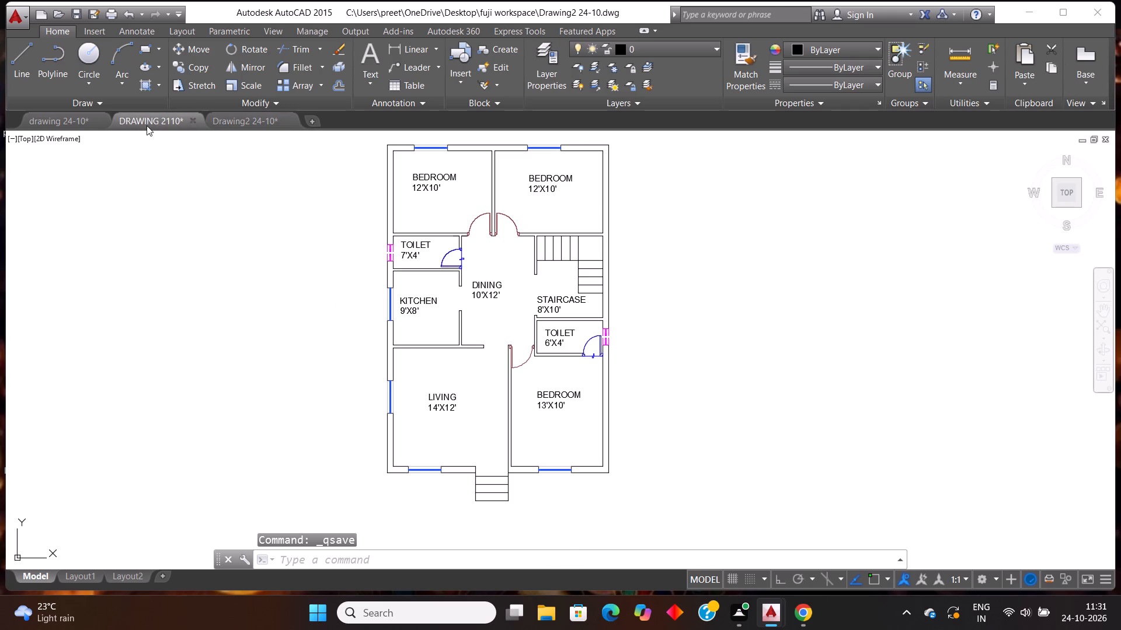
pyautogui.scroll(-2, 483, 371)
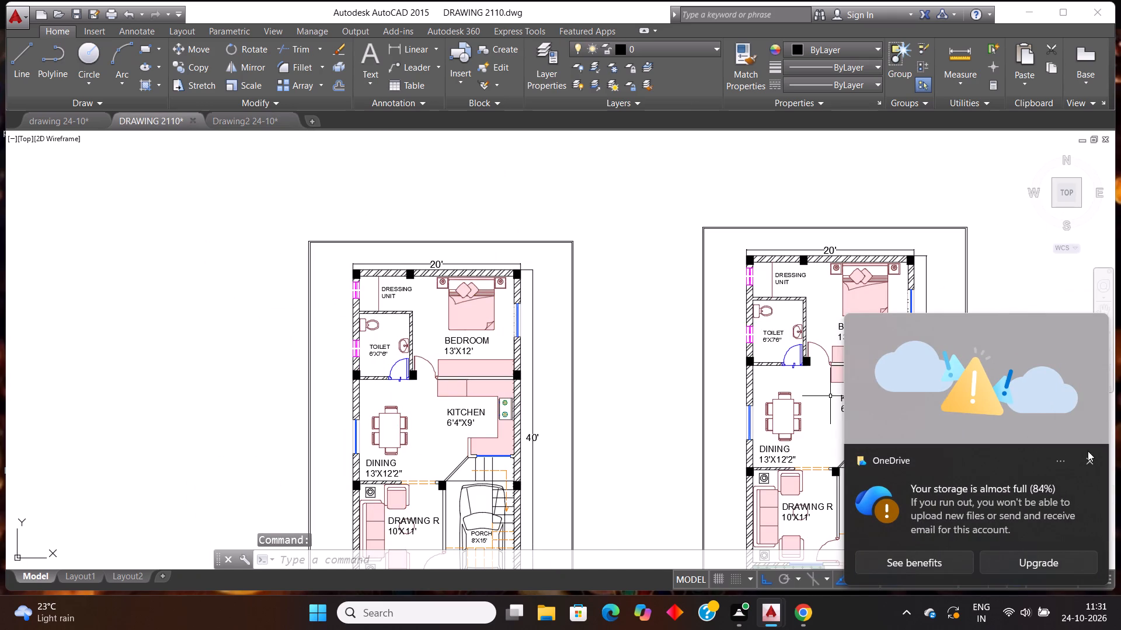
pyautogui.click(1088, 461)
pyautogui.click(255, 123)
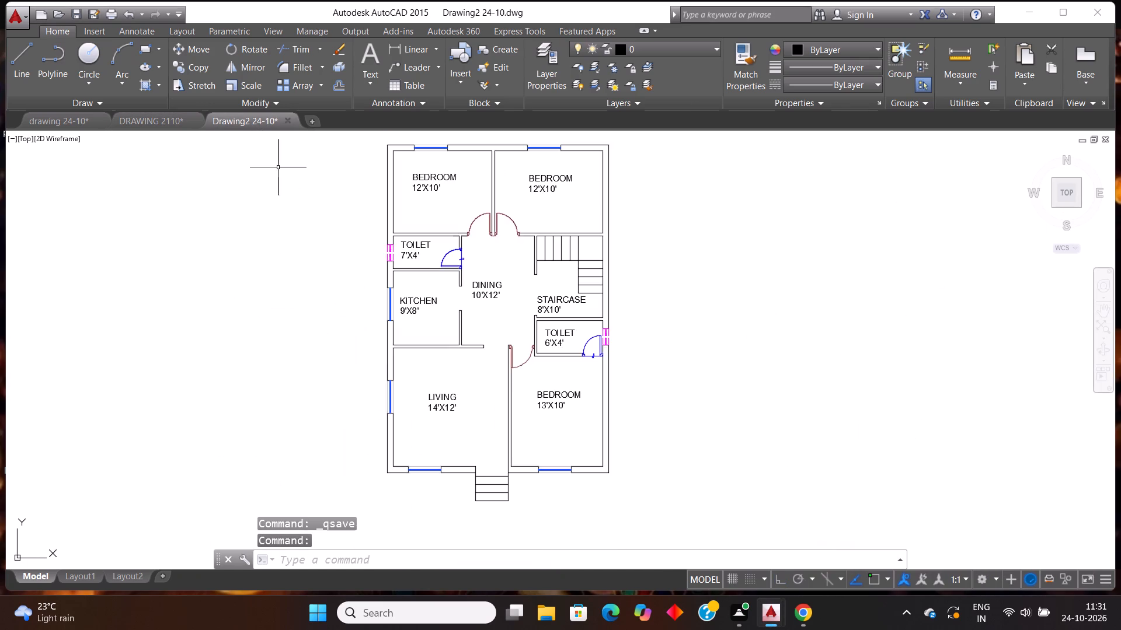
# Save the Drawing2 24-10 drawing again under its current name.
pyautogui.scroll(-1, 394, 278)
pyautogui.hotkey('ctrl', 's')
pyautogui.hotkey('ctrl', 's')
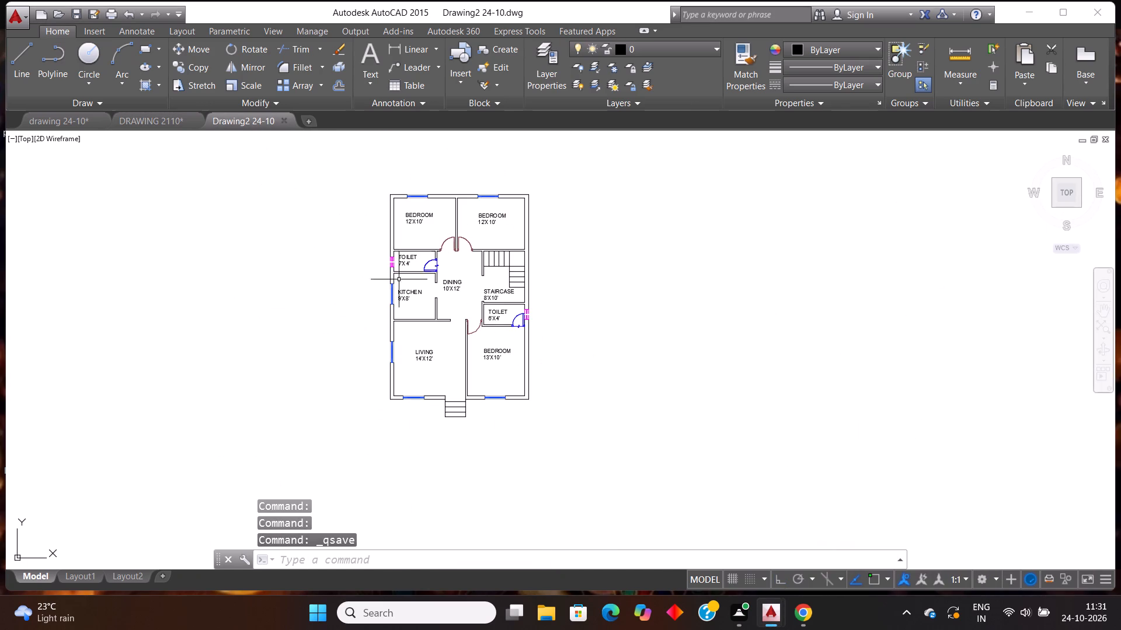
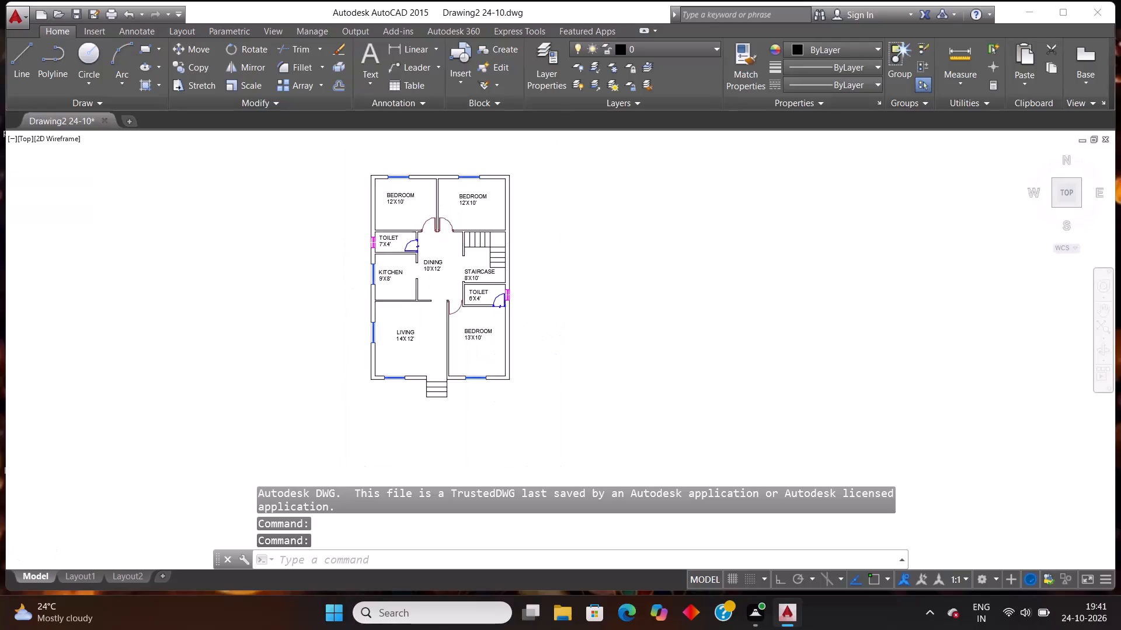
# Examine the floor plan's walls, openings and room layout.
pyautogui.scroll(2, 378, 183)
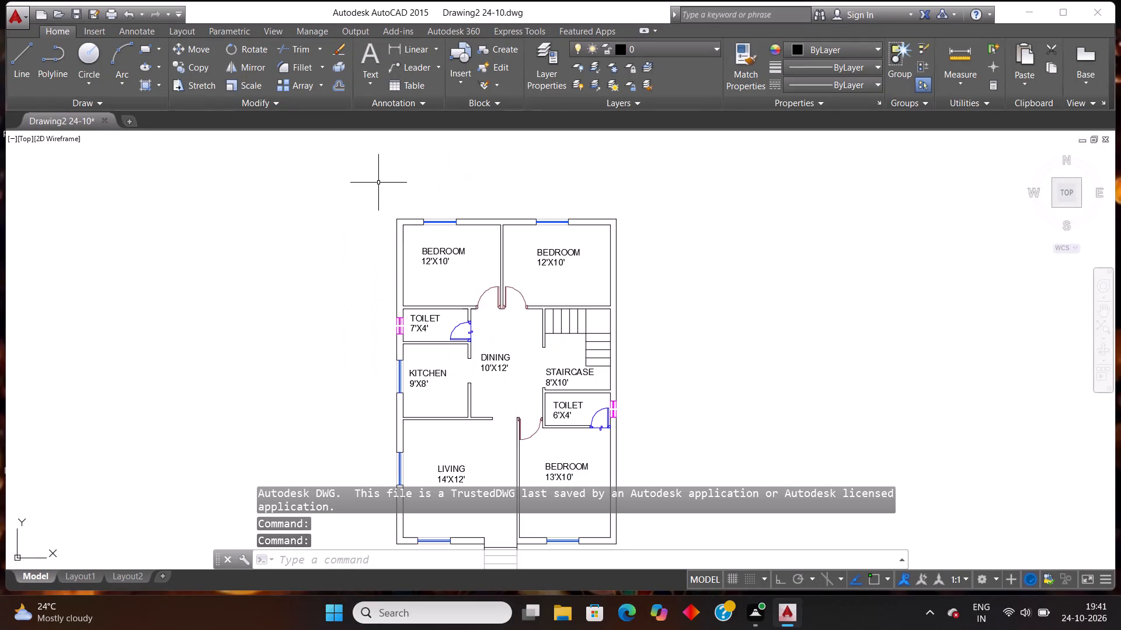
pyautogui.scroll(-2, 464, 235)
pyautogui.scroll(2, 479, 248)
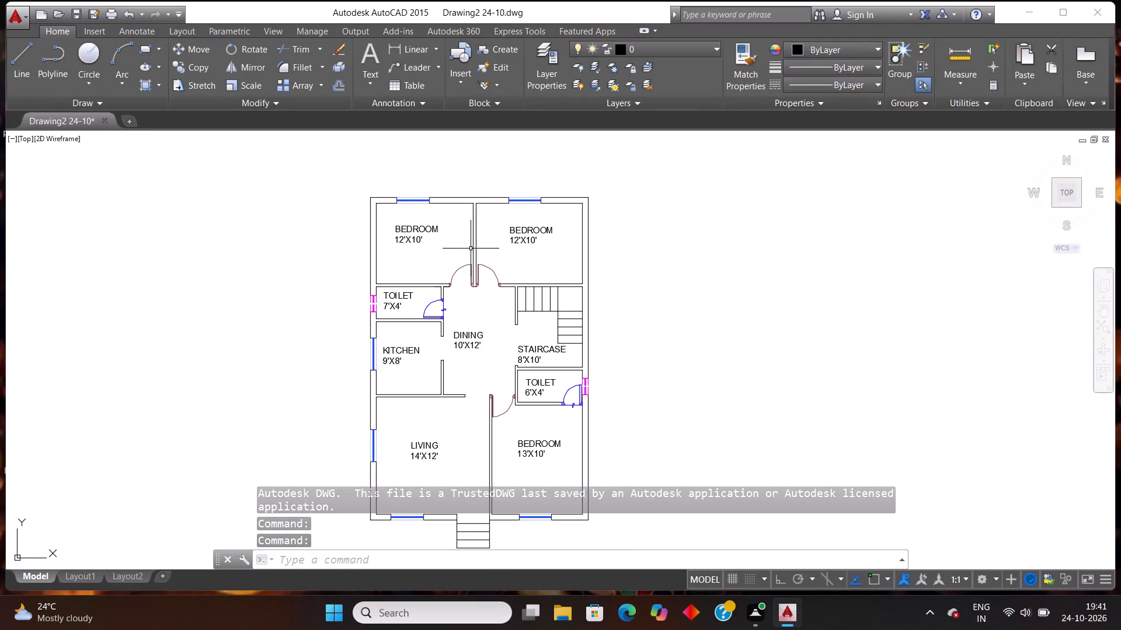
pyautogui.scroll(3, 471, 249)
pyautogui.scroll(-2, 471, 249)
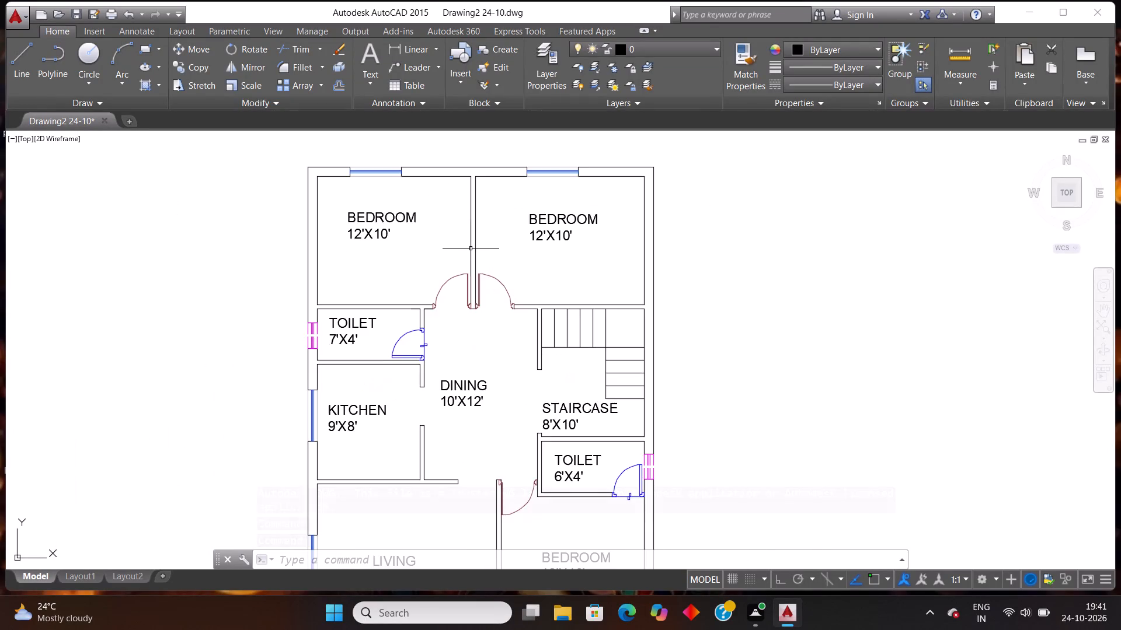
pyautogui.scroll(-2, 471, 249)
pyautogui.scroll(2, 466, 252)
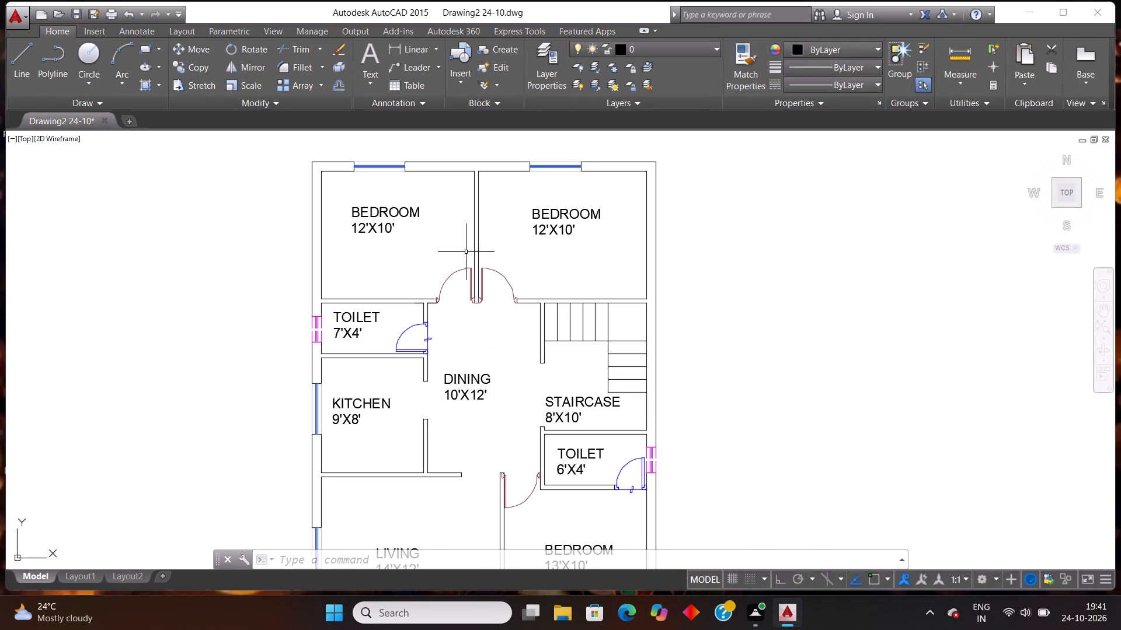
pyautogui.scroll(-1, 371, 229)
pyautogui.scroll(-2, 496, 261)
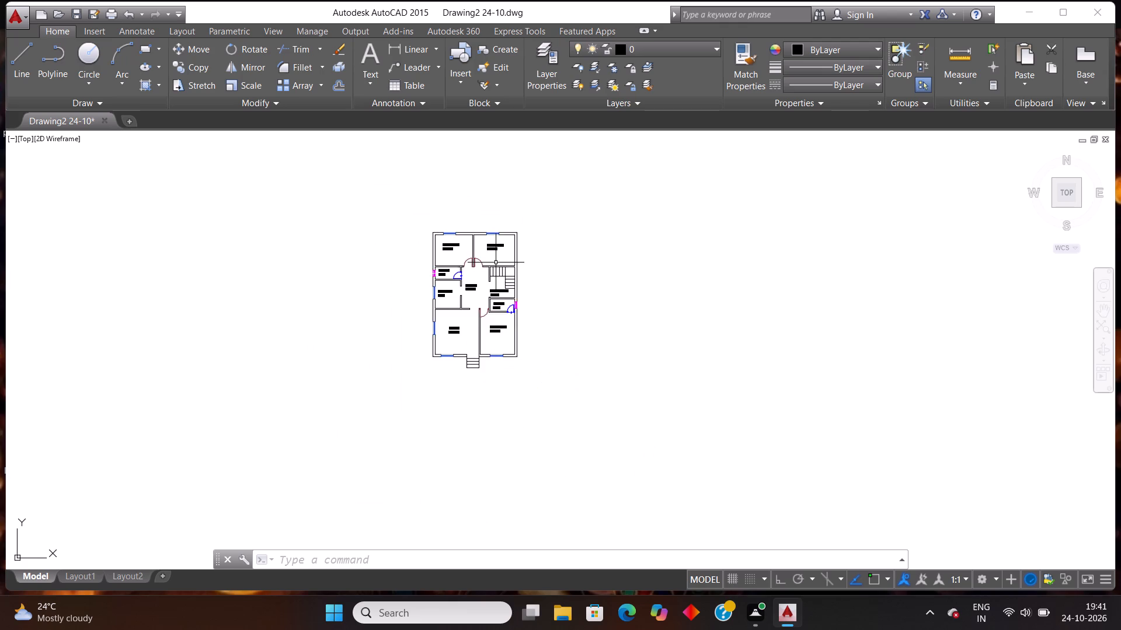
pyautogui.scroll(3, 496, 262)
pyautogui.scroll(-1, 488, 262)
pyautogui.scroll(1, 451, 235)
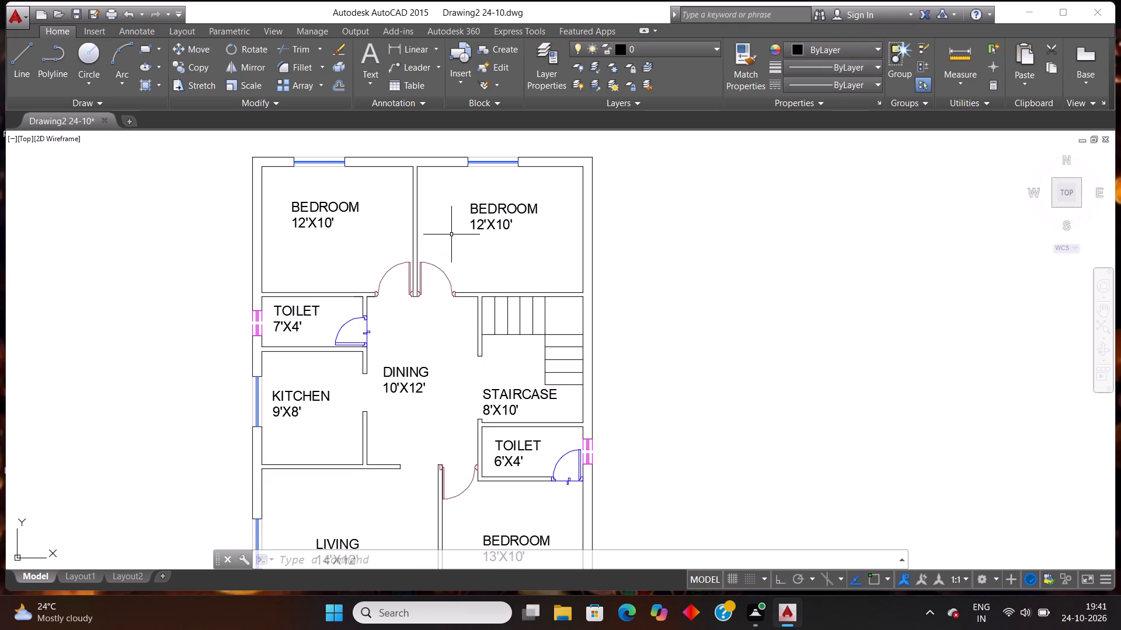
# Start a hatch with the ANSI32 pattern and fill the outer and partition walls around the two 12'x10' bedrooms.
pyautogui.press('k')
pyautogui.press('Return')
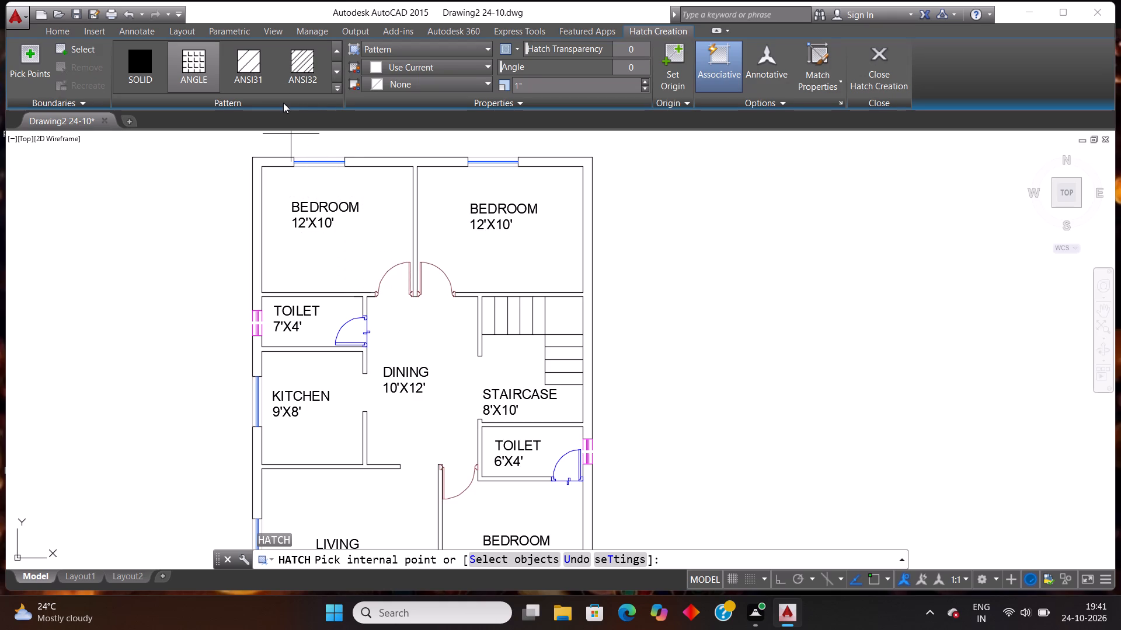
pyautogui.click(287, 68)
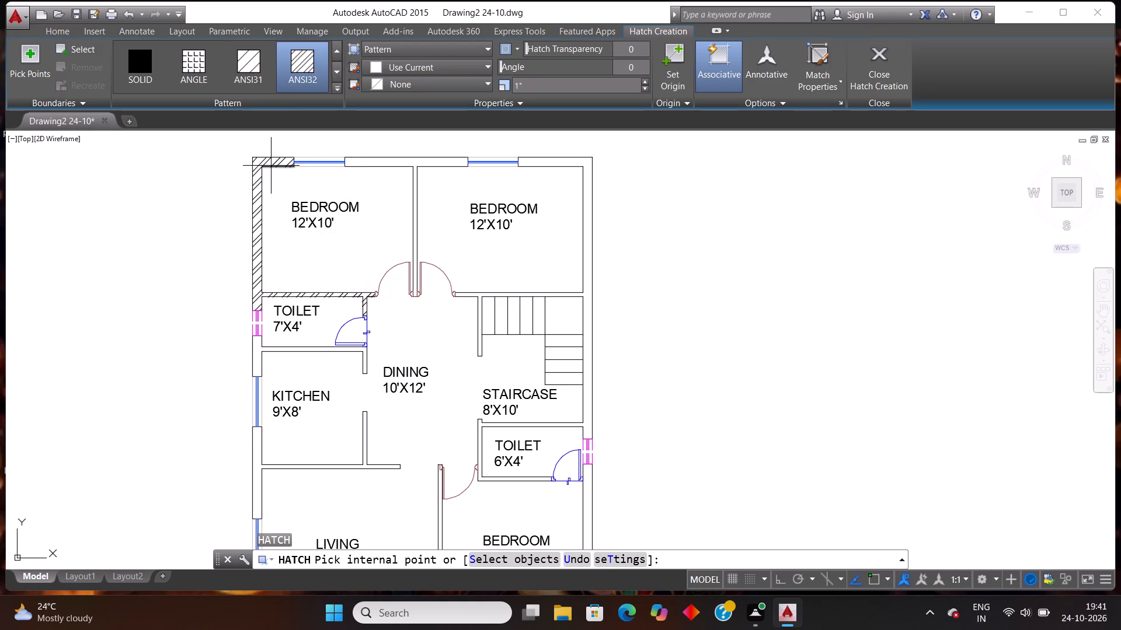
pyautogui.click(271, 166)
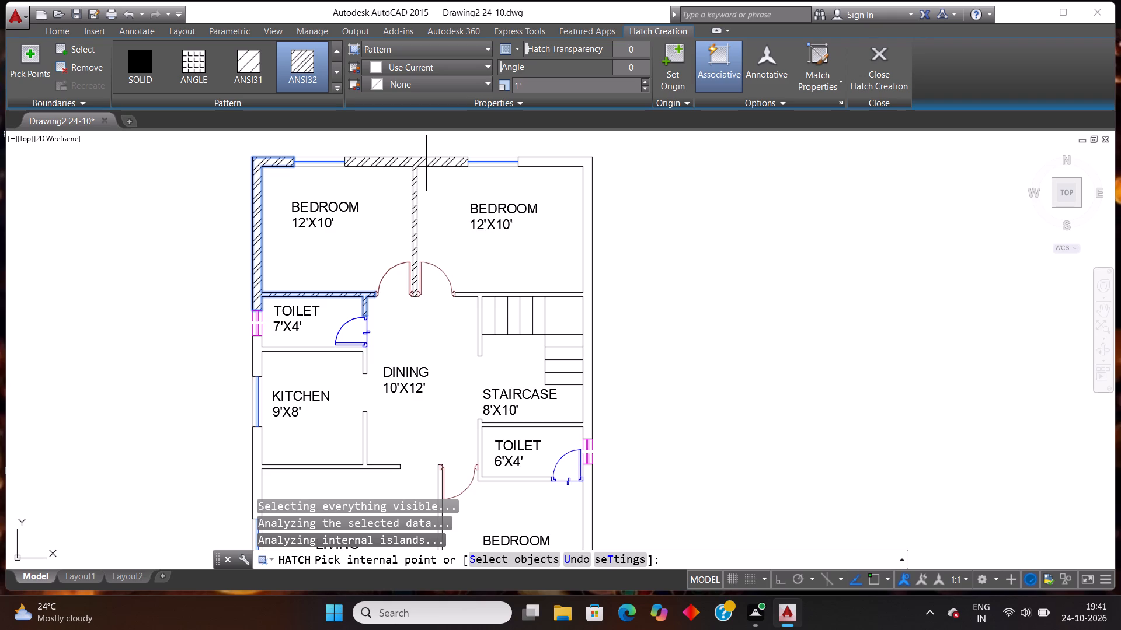
pyautogui.click(426, 163)
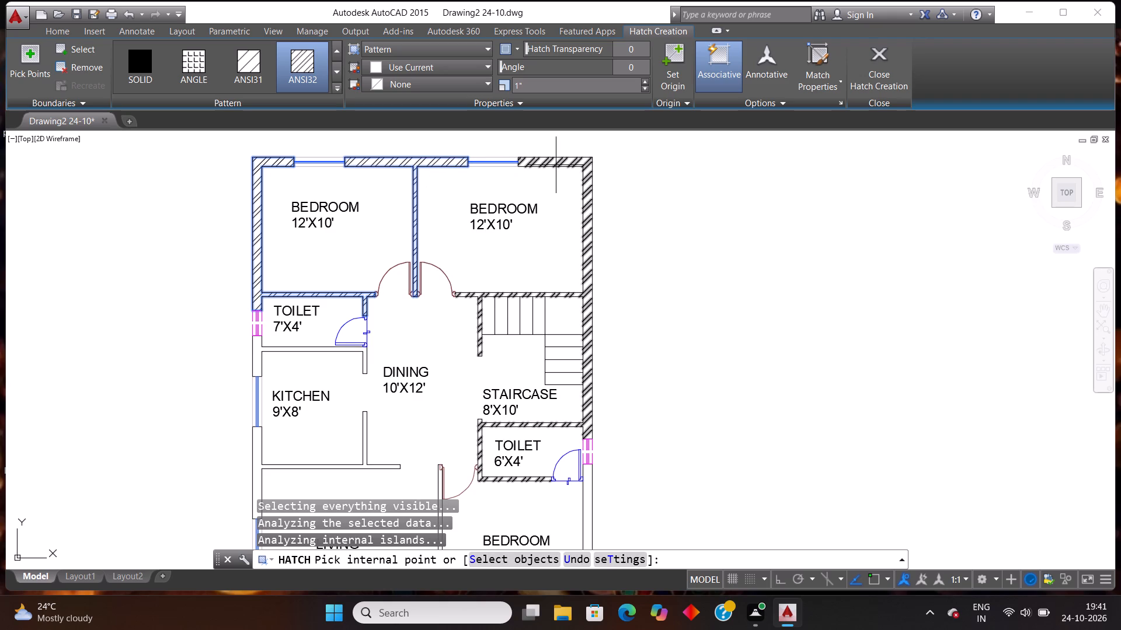
pyautogui.click(556, 165)
# Add the walls of the 13'x10' bedroom and the living room's front and lower corner walls to the ANSI32 hatch.
pyautogui.scroll(-2, 560, 216)
pyautogui.scroll(3, 555, 268)
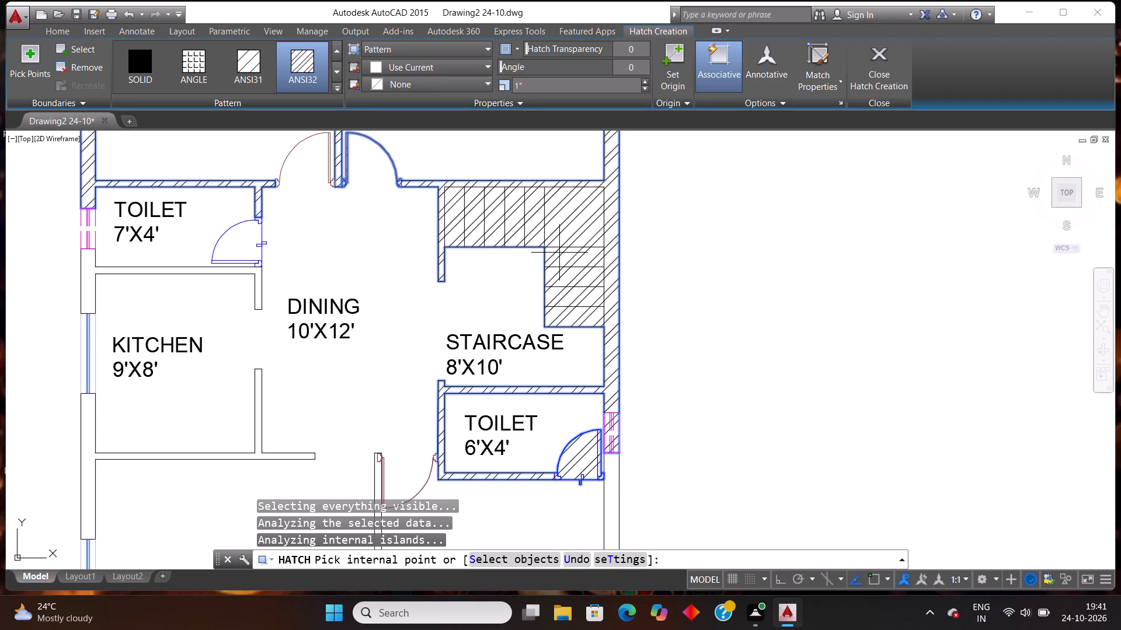
pyautogui.scroll(2, 575, 163)
pyautogui.scroll(-2, 575, 168)
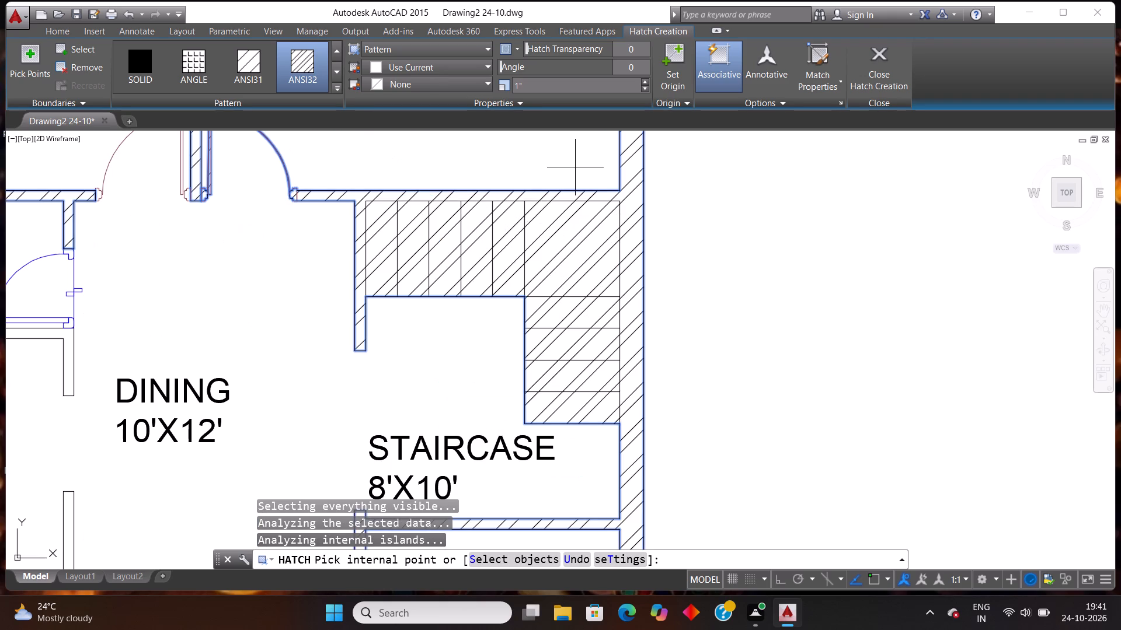
pyautogui.scroll(-3, 552, 186)
pyautogui.scroll(2, 552, 243)
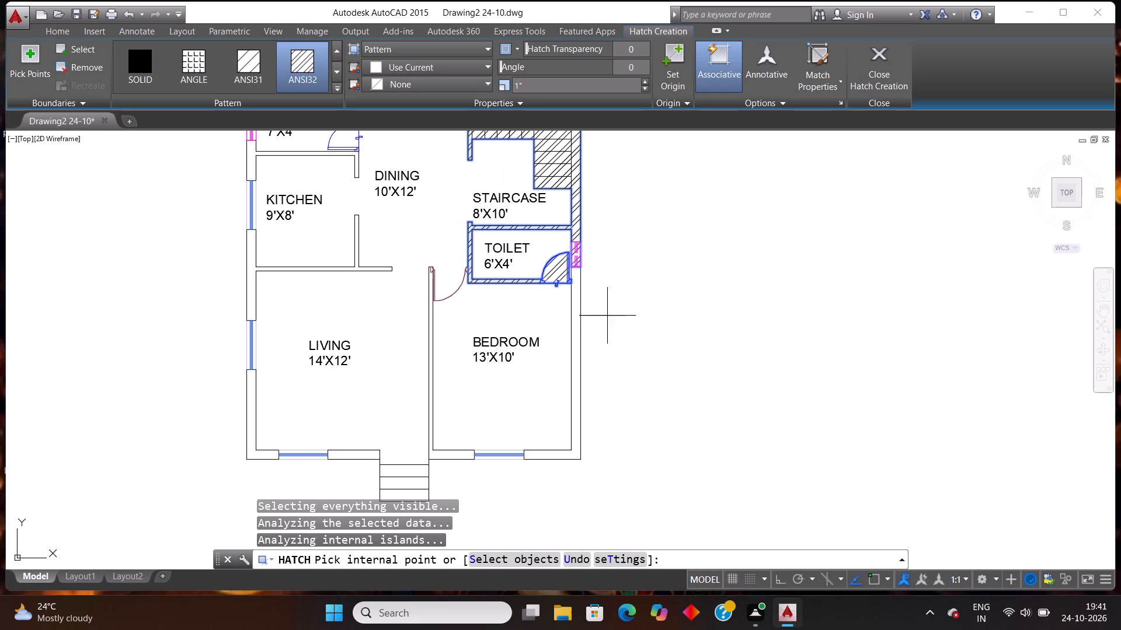
pyautogui.click(574, 286)
pyautogui.click(444, 454)
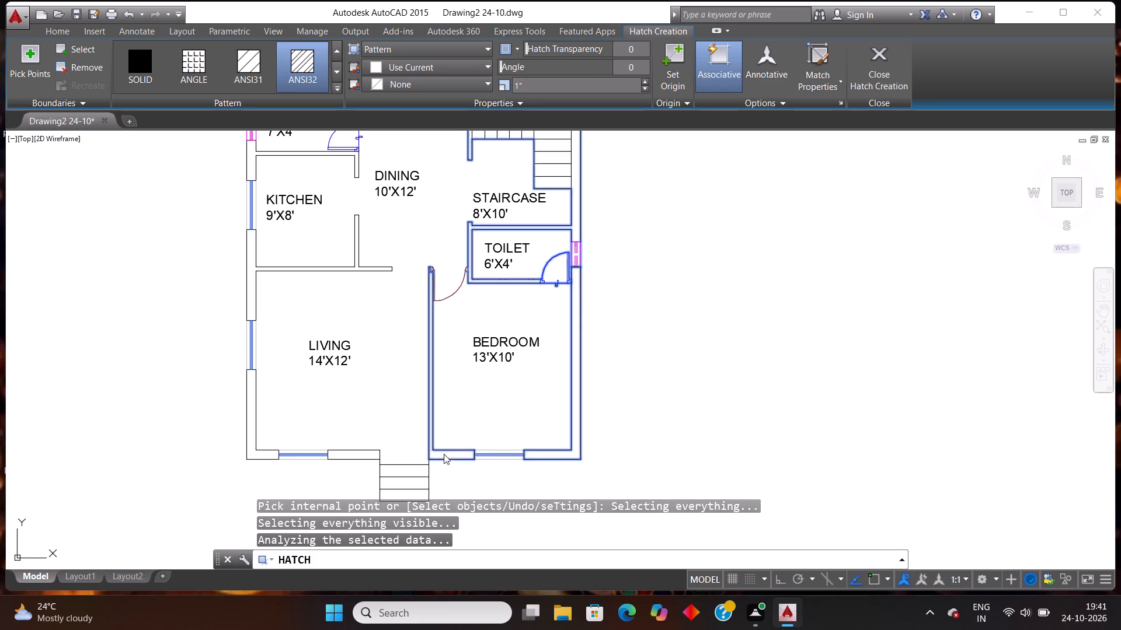
pyautogui.click(361, 457)
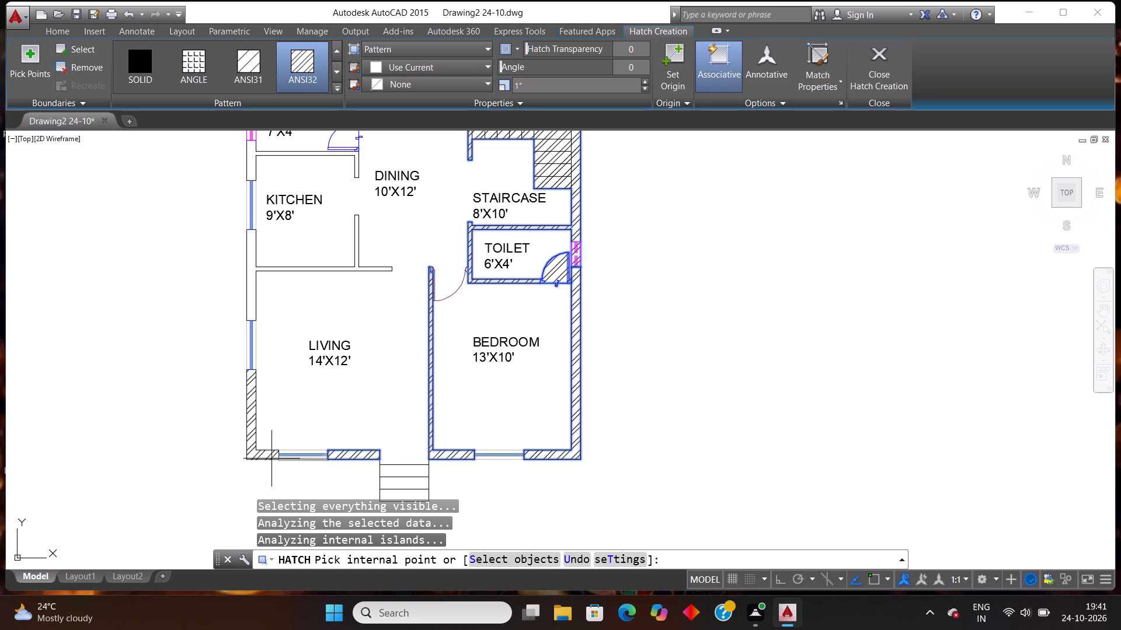
pyautogui.click(266, 455)
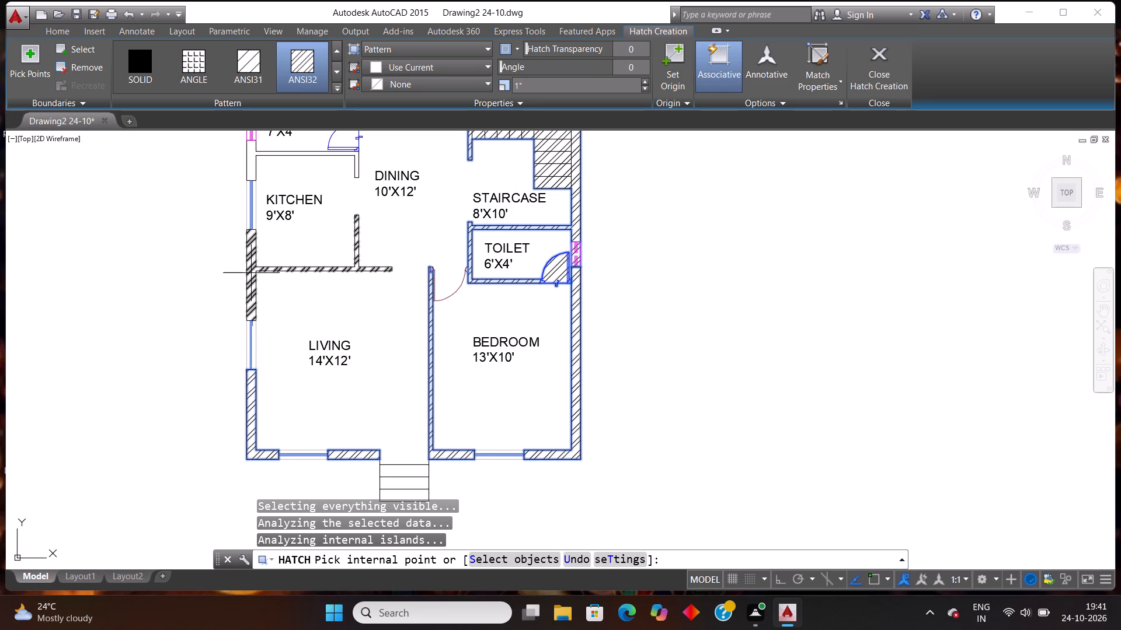
# Hatch the outer wall and partitions around the kitchen, including the wall shared with the 7'x4' toilet, and finish the hatch.
pyautogui.click(250, 273)
pyautogui.scroll(-2, 291, 286)
pyautogui.scroll(3, 272, 219)
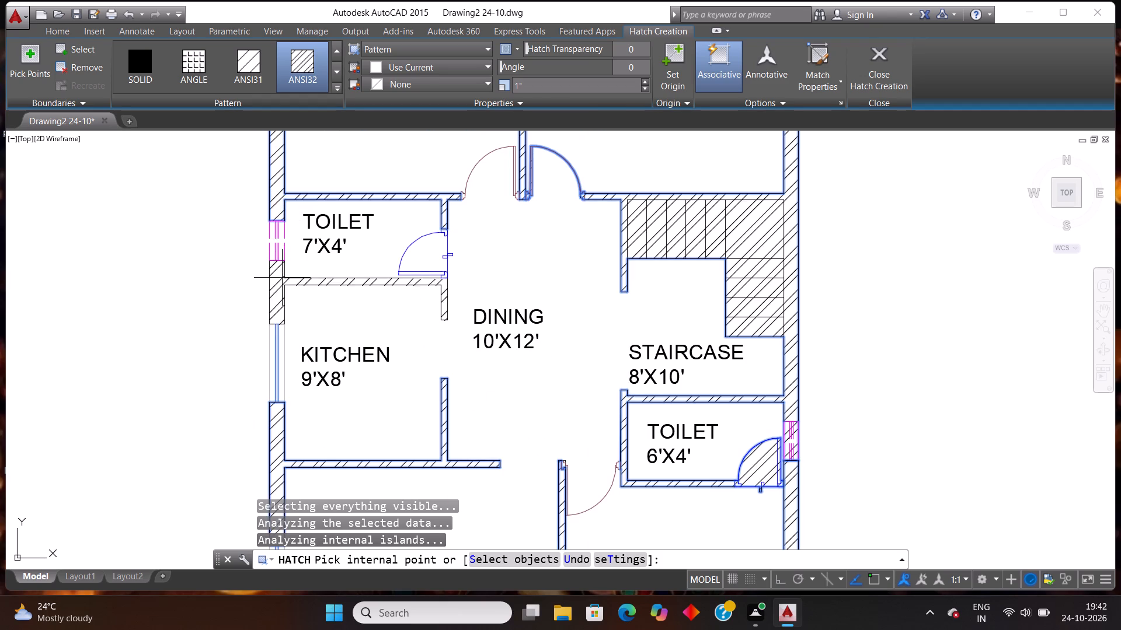
pyautogui.click(282, 278)
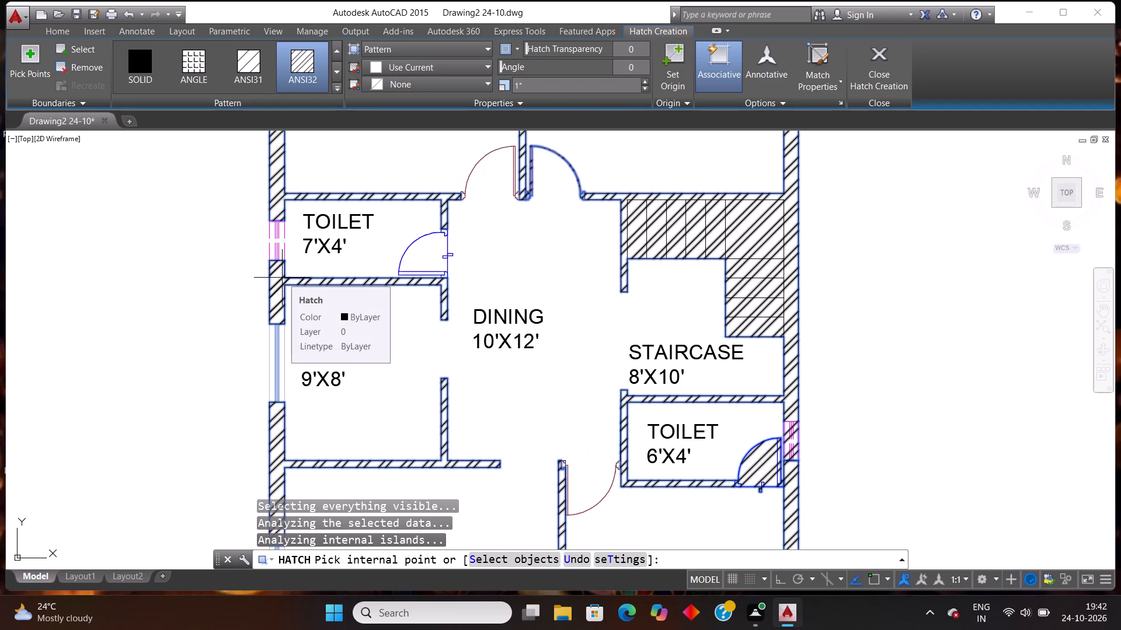
pyautogui.scroll(-3, 551, 125)
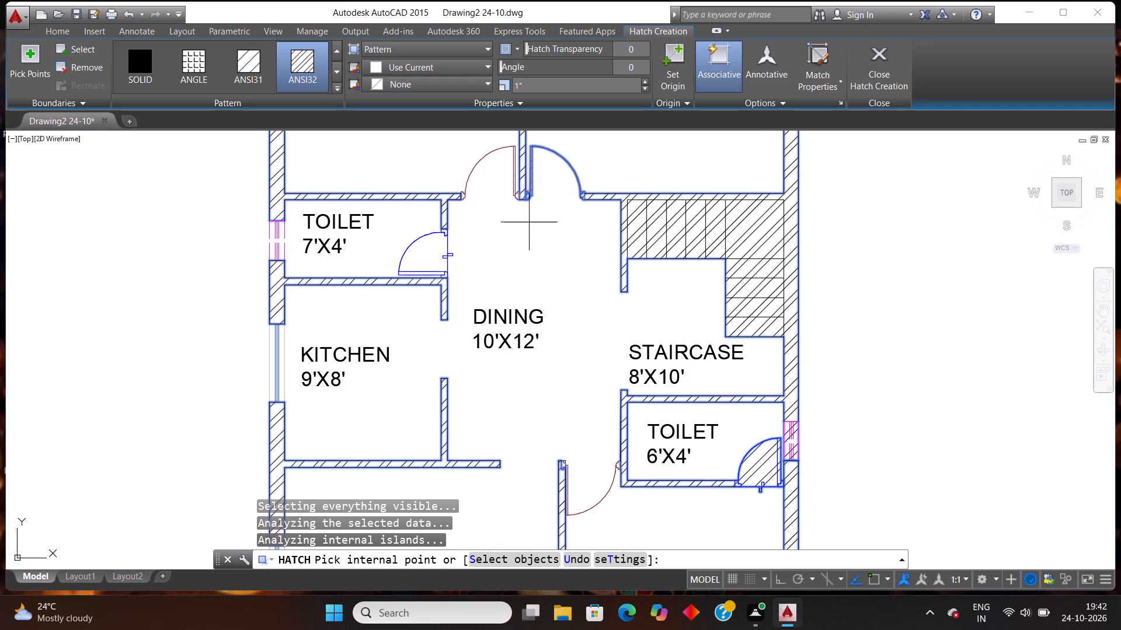
pyautogui.scroll(-2, 524, 232)
pyautogui.scroll(2, 608, 201)
pyautogui.press('Escape')
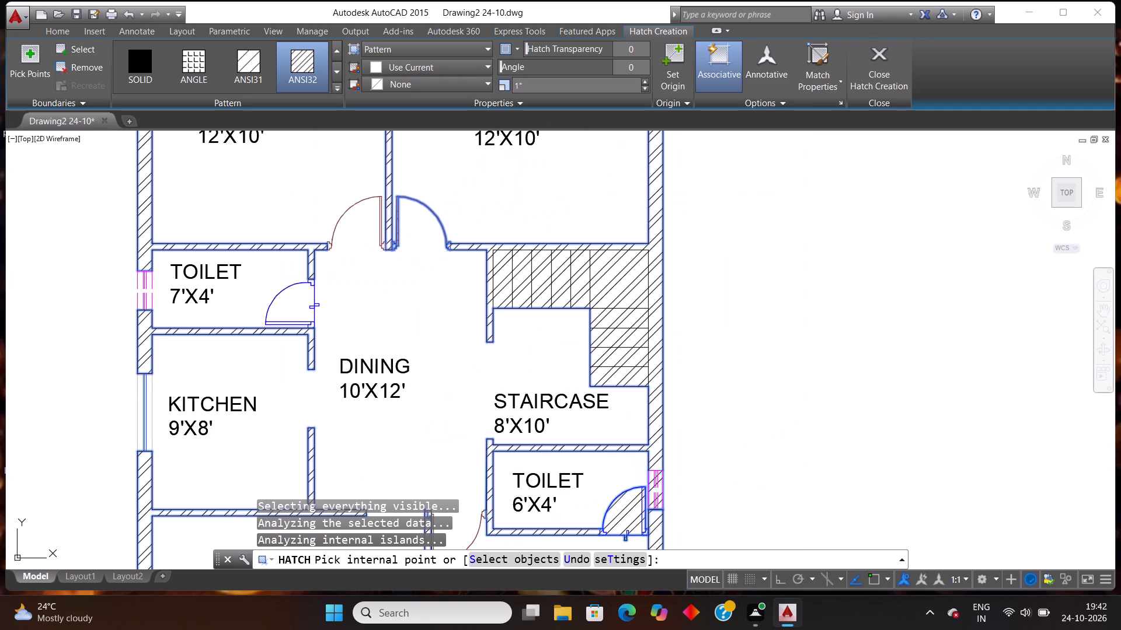
# Examine the wall hatching around the bedroom doors, the staircase and the whole plan.
pyautogui.scroll(2, 401, 198)
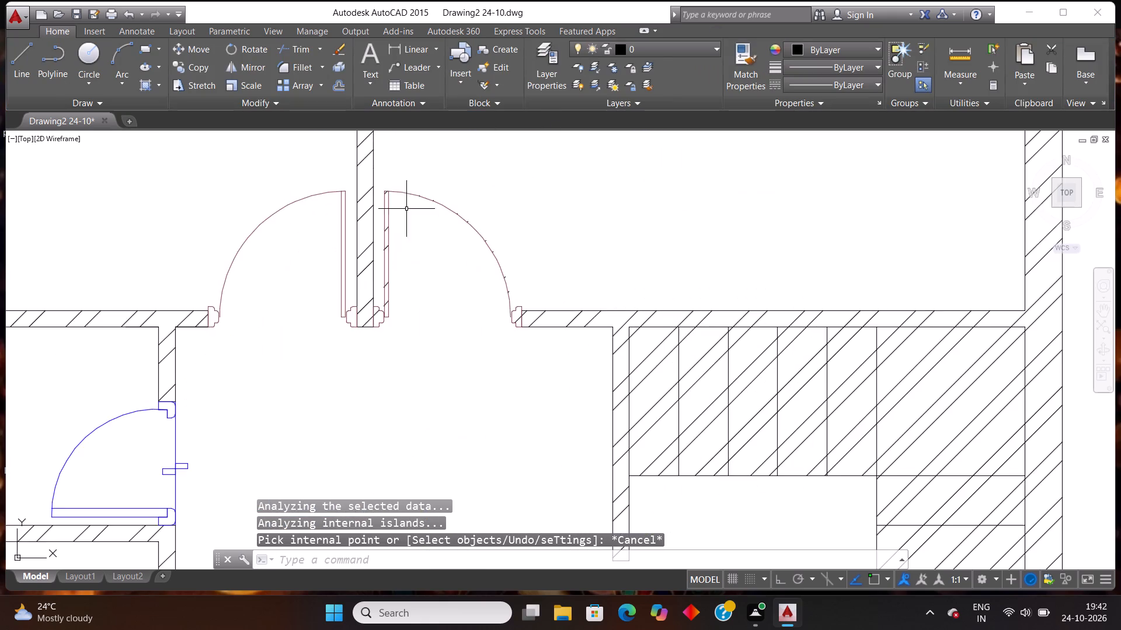
pyautogui.scroll(-3, 431, 230)
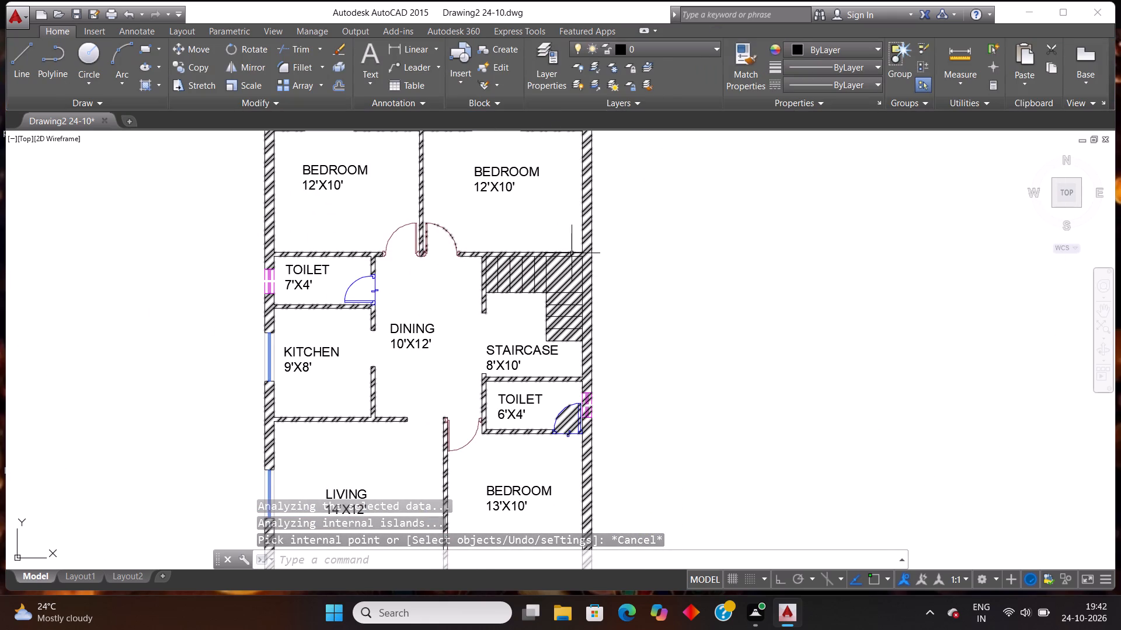
pyautogui.scroll(-1, 730, 243)
pyautogui.scroll(3, 691, 263)
pyautogui.scroll(1, 493, 207)
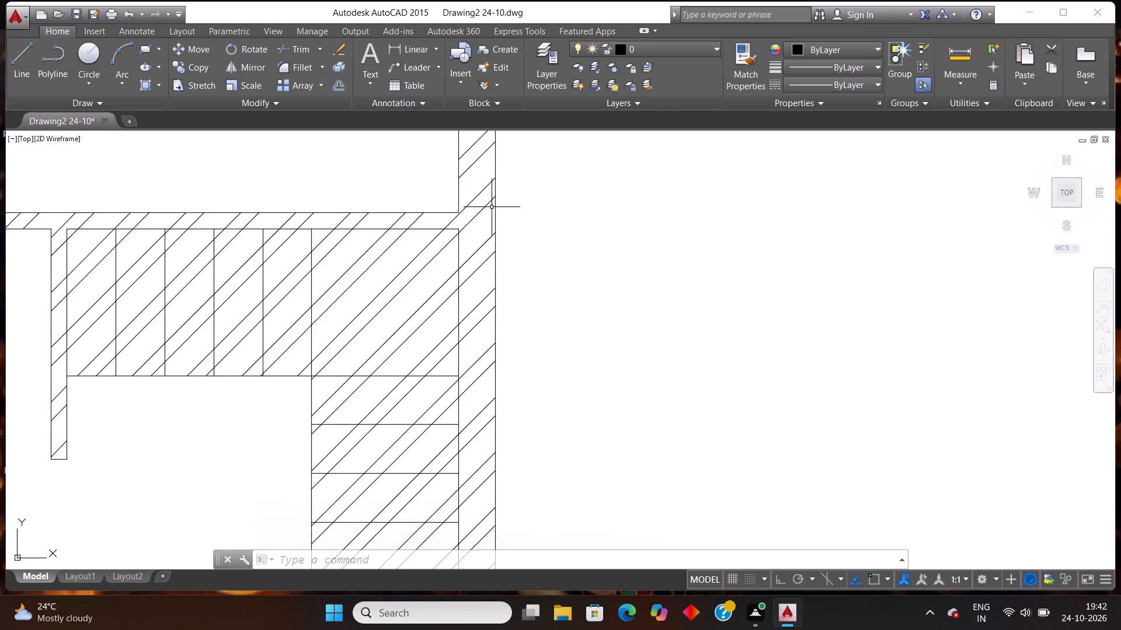
pyautogui.scroll(1, 492, 207)
pyautogui.scroll(-2, 492, 209)
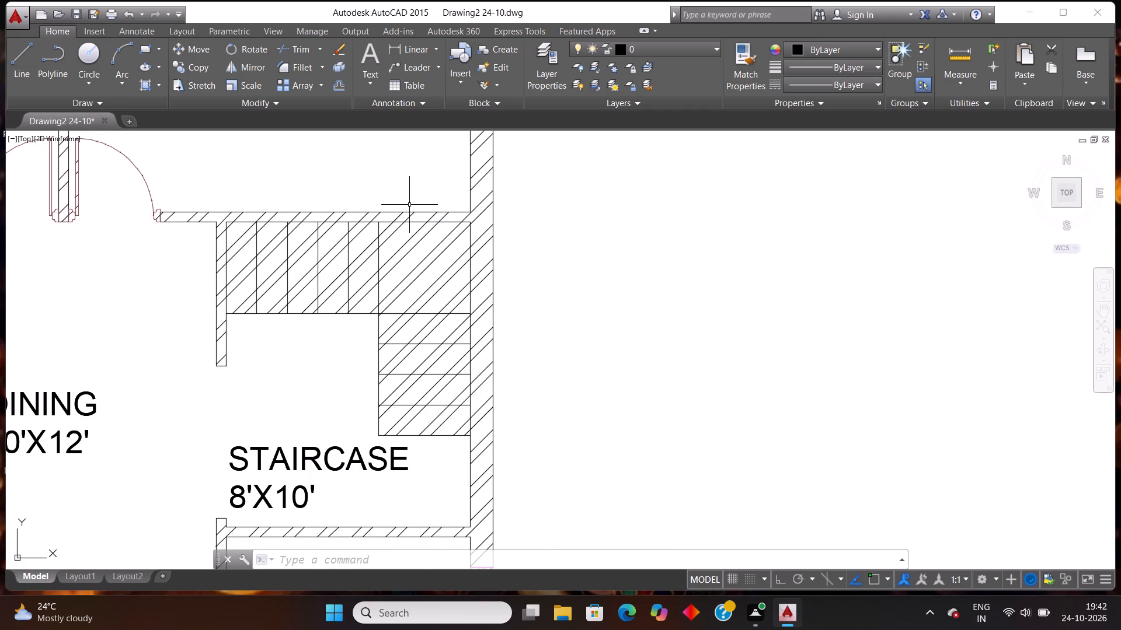
pyautogui.scroll(-1, 462, 437)
pyautogui.scroll(3, 462, 442)
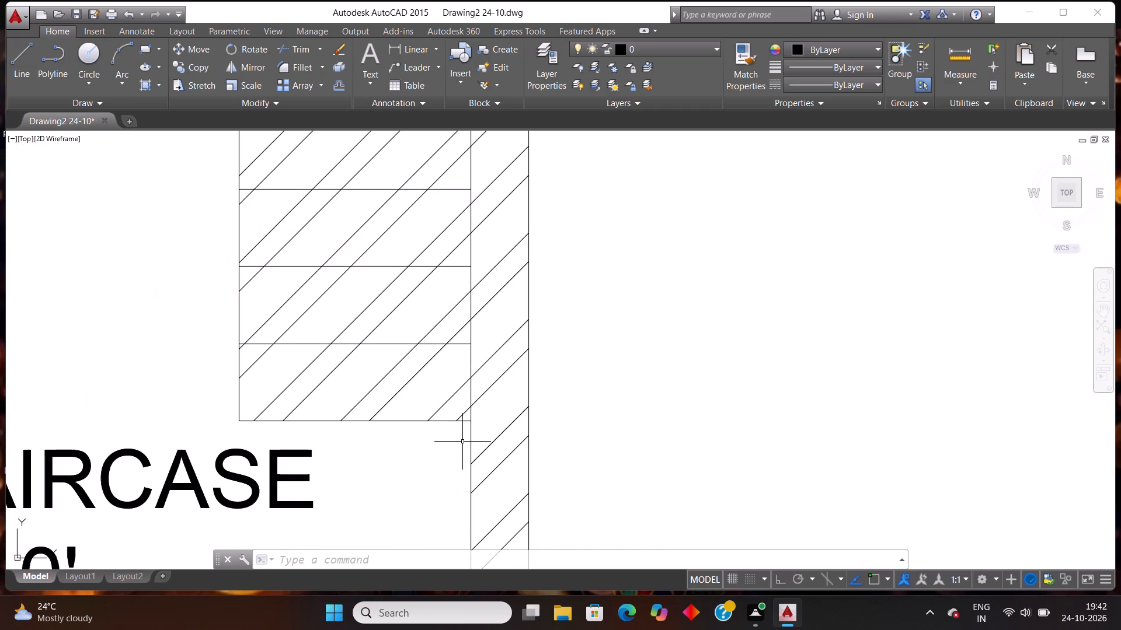
pyautogui.scroll(-2, 462, 442)
pyautogui.scroll(-3, 530, 416)
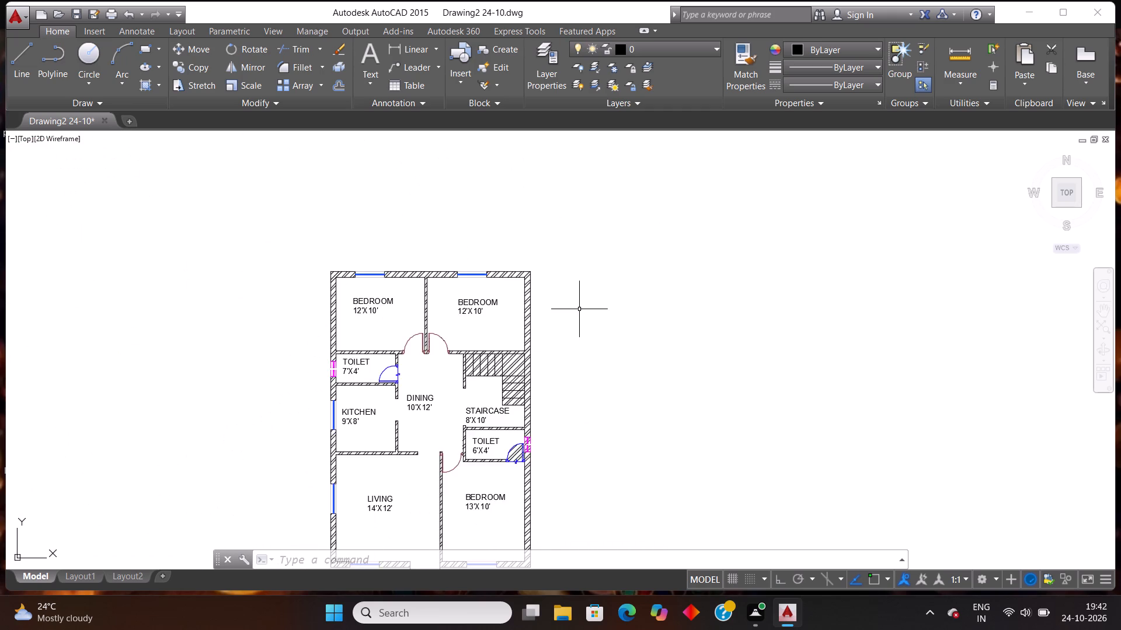
pyautogui.scroll(-1, 583, 307)
pyautogui.scroll(1, 604, 311)
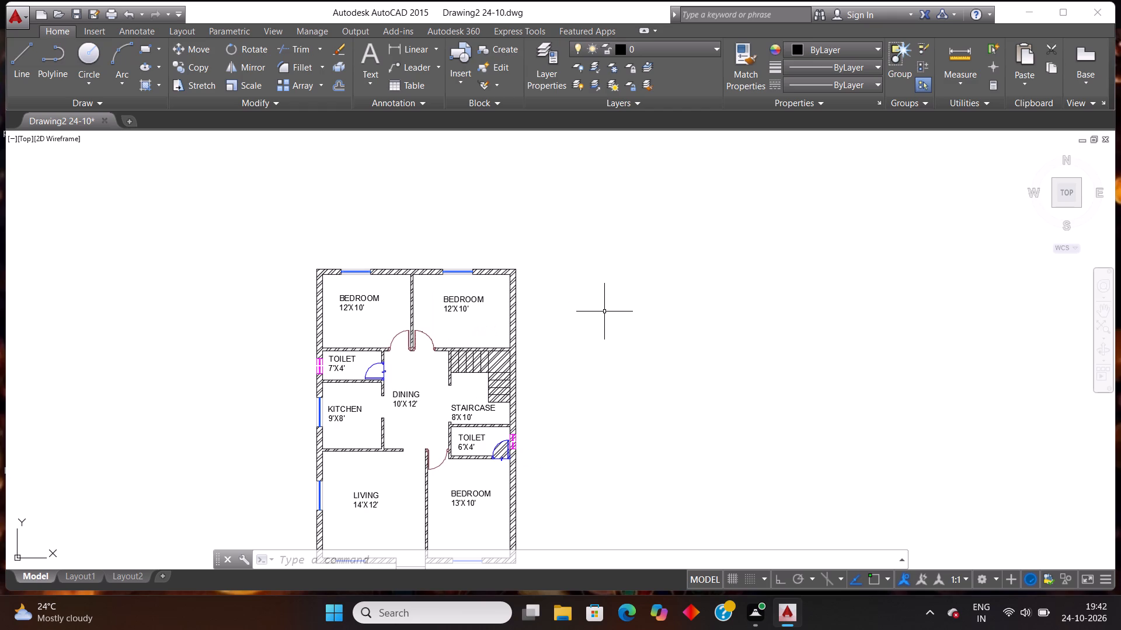
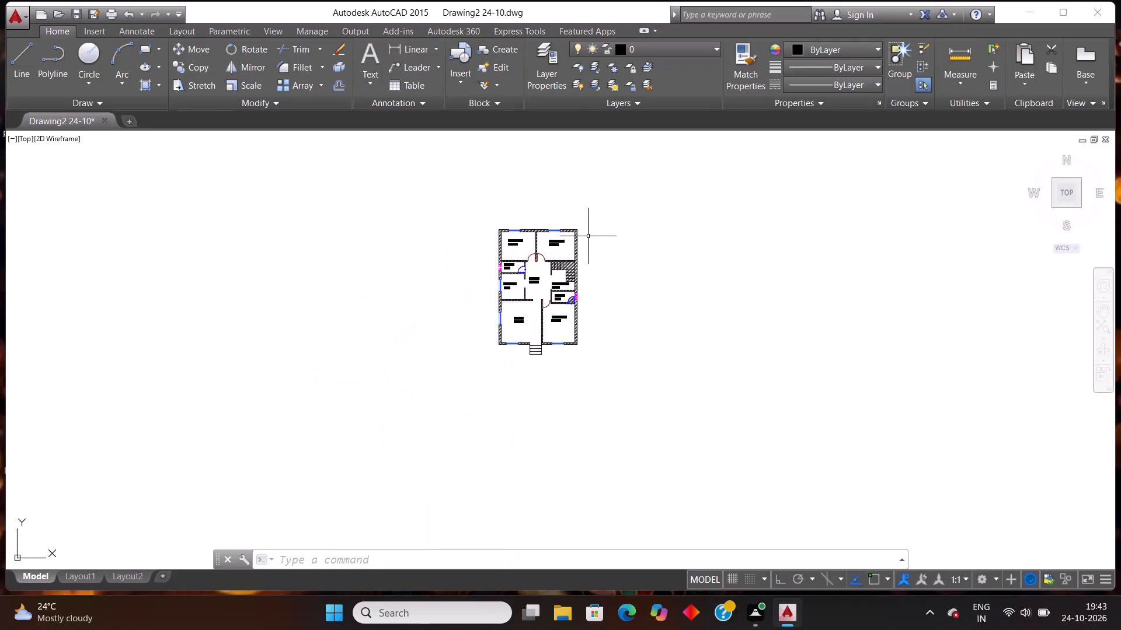
# Examine the wall hatching across the whole floor plan, including the staircase, the 6'x4' toilet and the 13'x10' bedroom.
pyautogui.scroll(2, 588, 239)
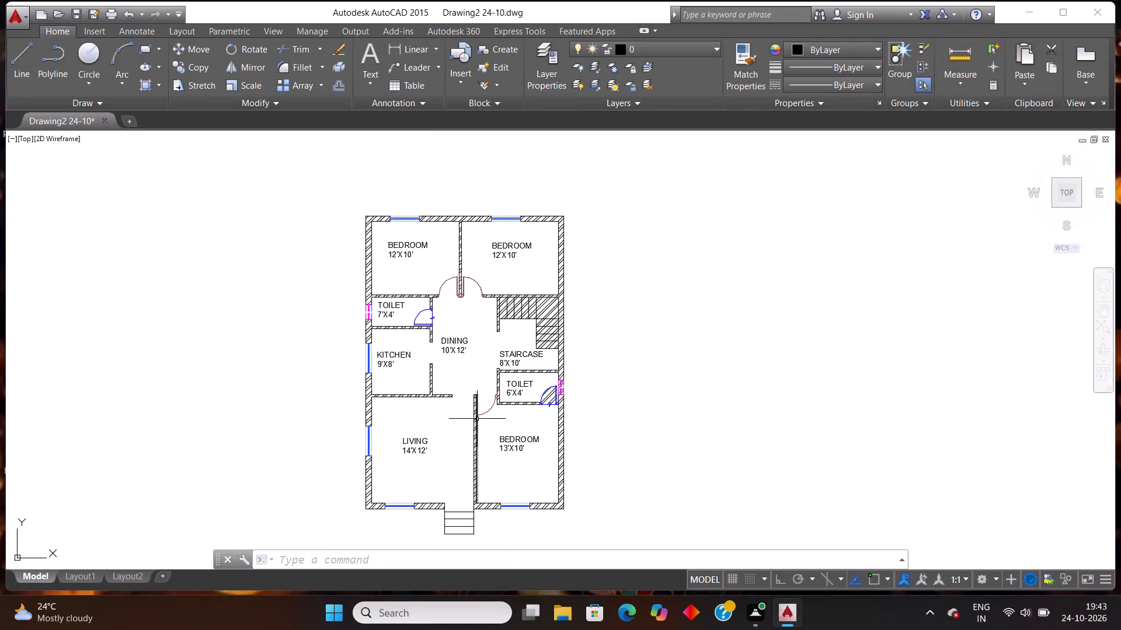
pyautogui.scroll(1, 477, 419)
pyautogui.scroll(-1, 477, 419)
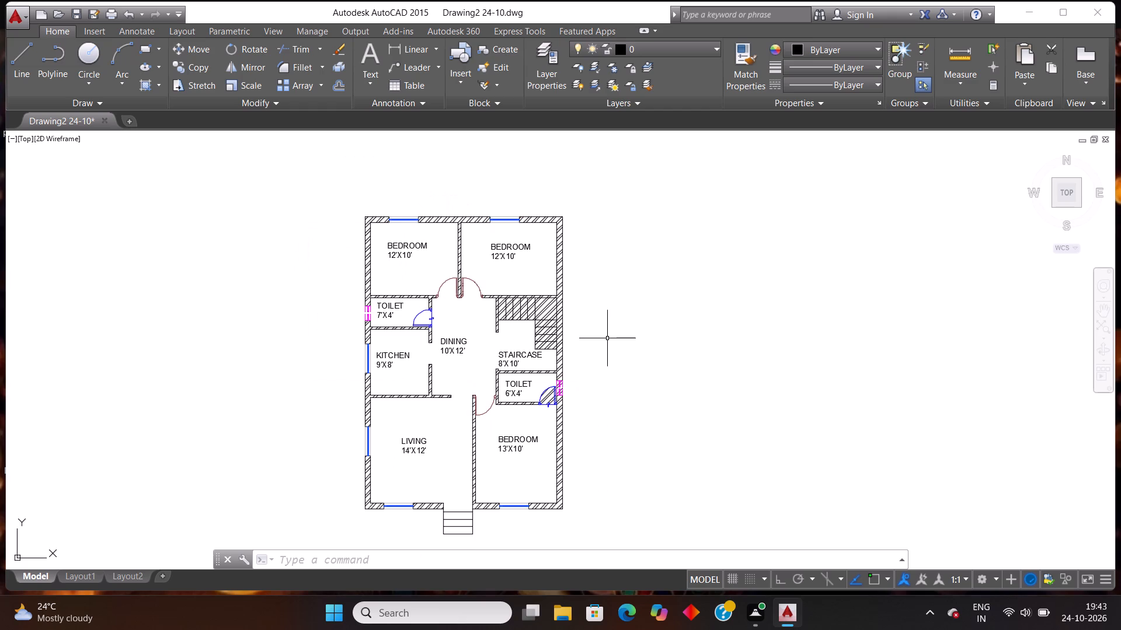
pyautogui.scroll(-4, 607, 338)
pyautogui.scroll(-3, 479, 344)
pyautogui.scroll(3, 490, 376)
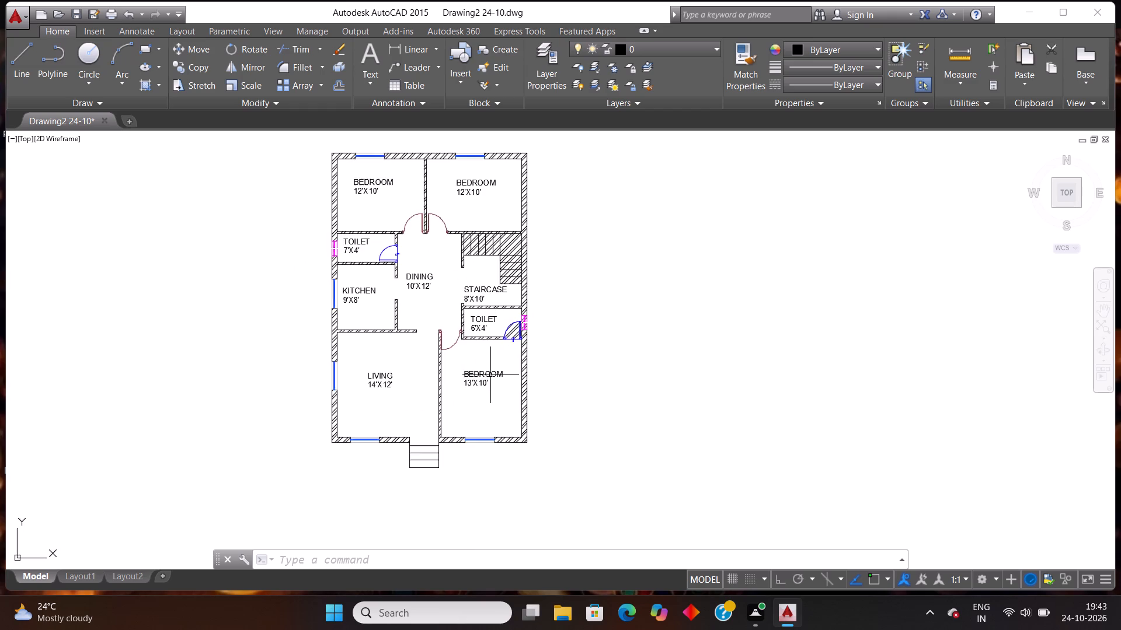
pyautogui.scroll(-3, 459, 365)
pyautogui.scroll(3, 393, 354)
pyautogui.scroll(1, 625, 348)
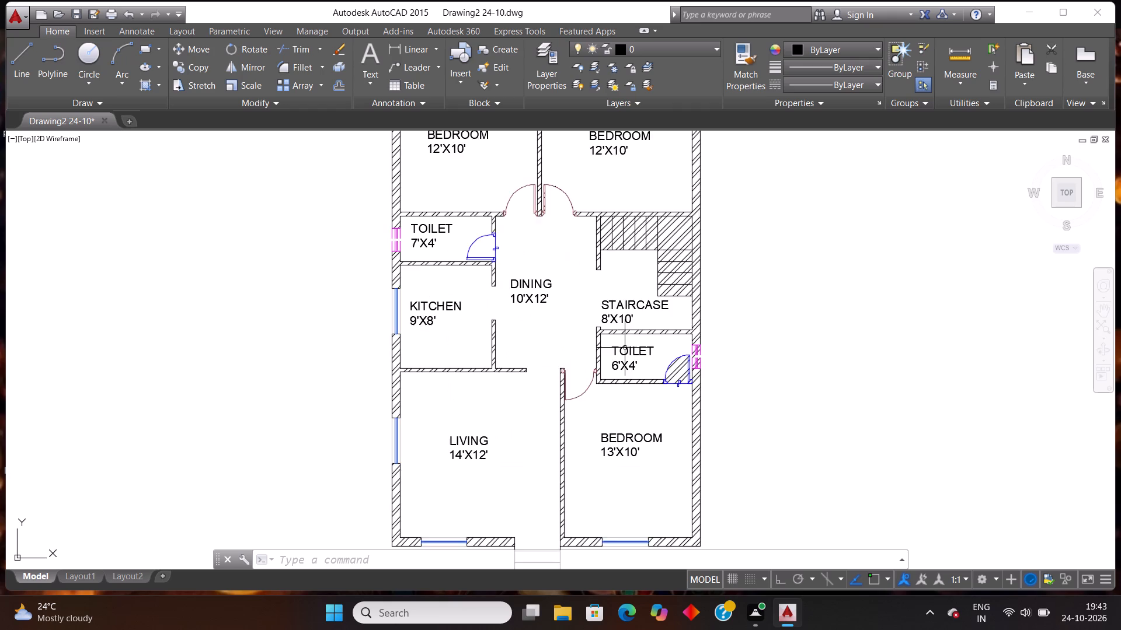
pyautogui.scroll(-2, 625, 348)
pyautogui.scroll(2, 691, 314)
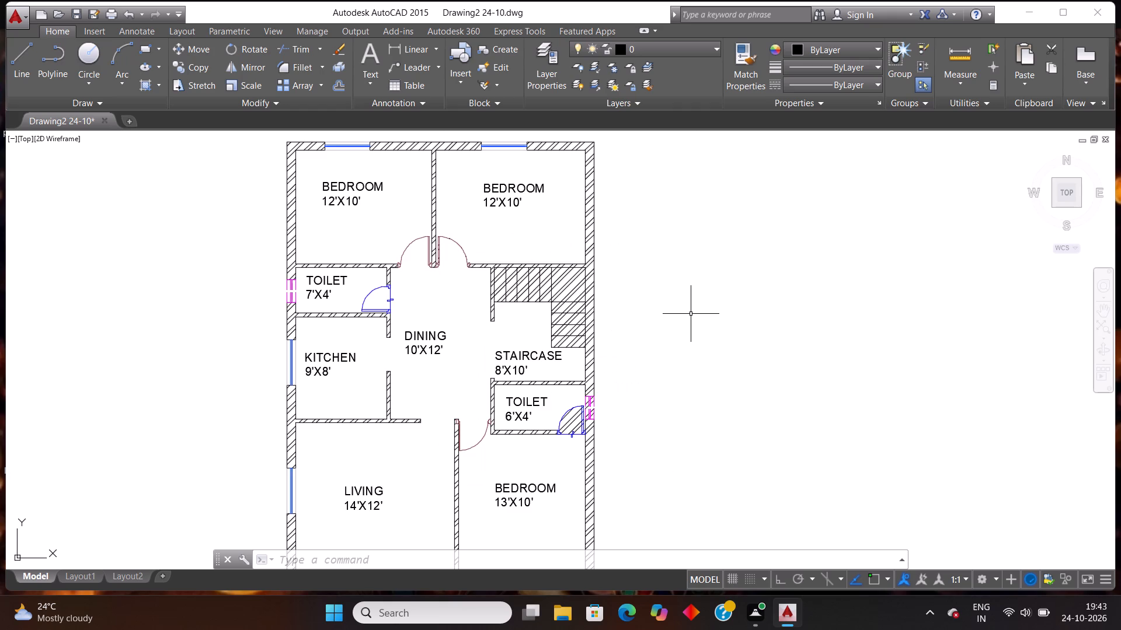
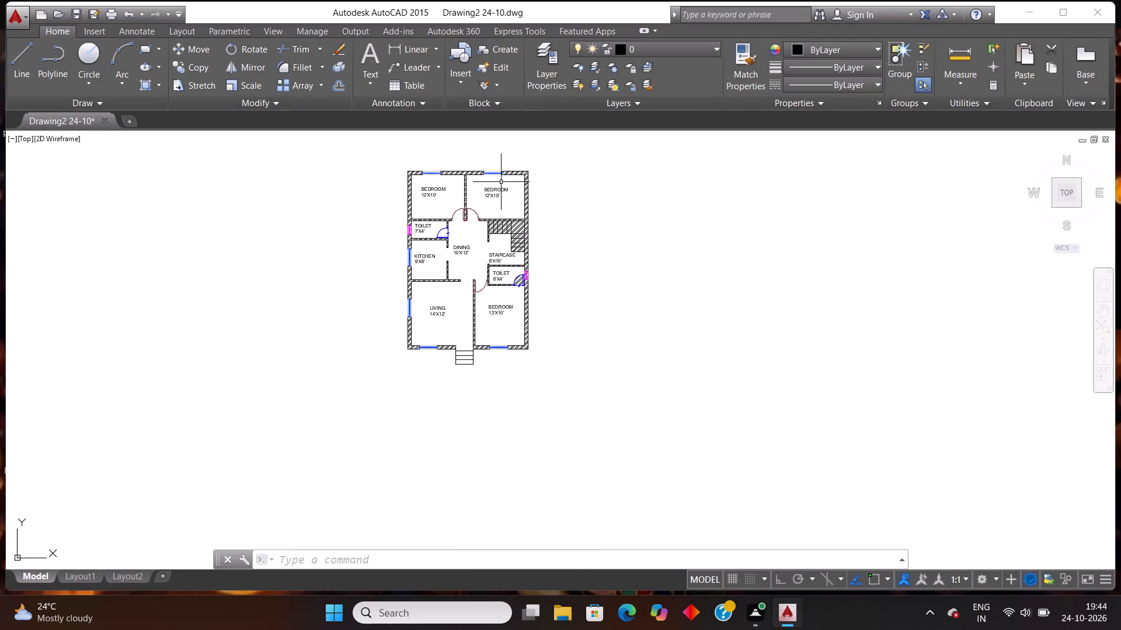
# Save the floor plan drawing.
pyautogui.scroll(1, 453, 181)
pyautogui.scroll(-1, 453, 181)
pyautogui.scroll(2, 455, 162)
pyautogui.scroll(-1, 455, 162)
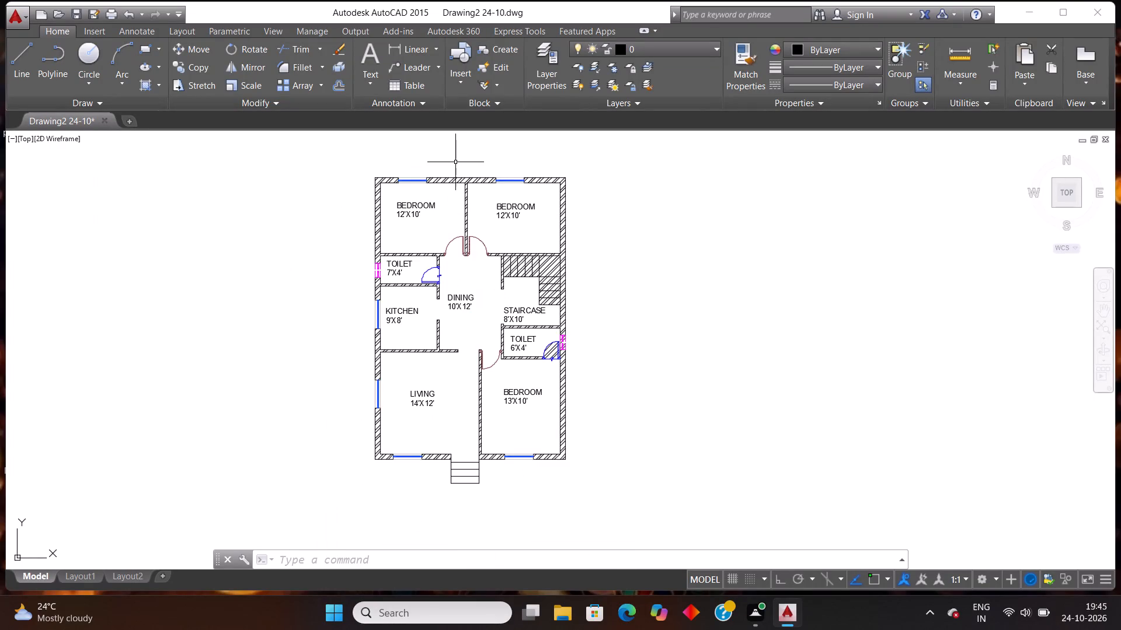
pyautogui.hotkey('ctrl', 's')
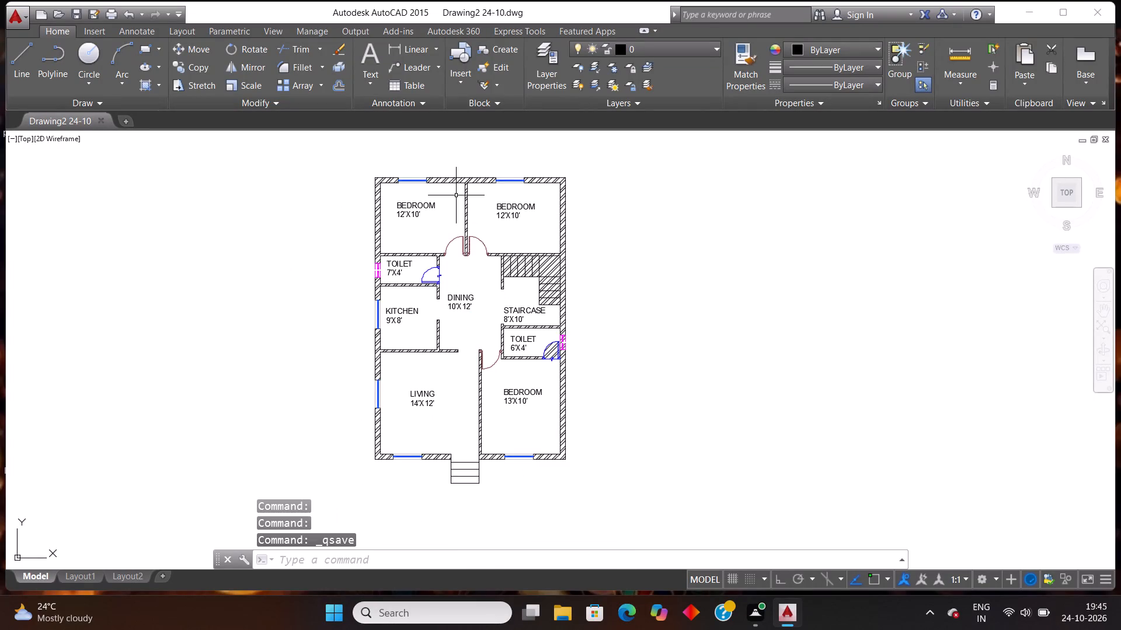
# Start a plot of the model with Microsoft Print to PDF as the printer and centre the plot on the sheet.
pyautogui.hotkey('ctrl', 'p')
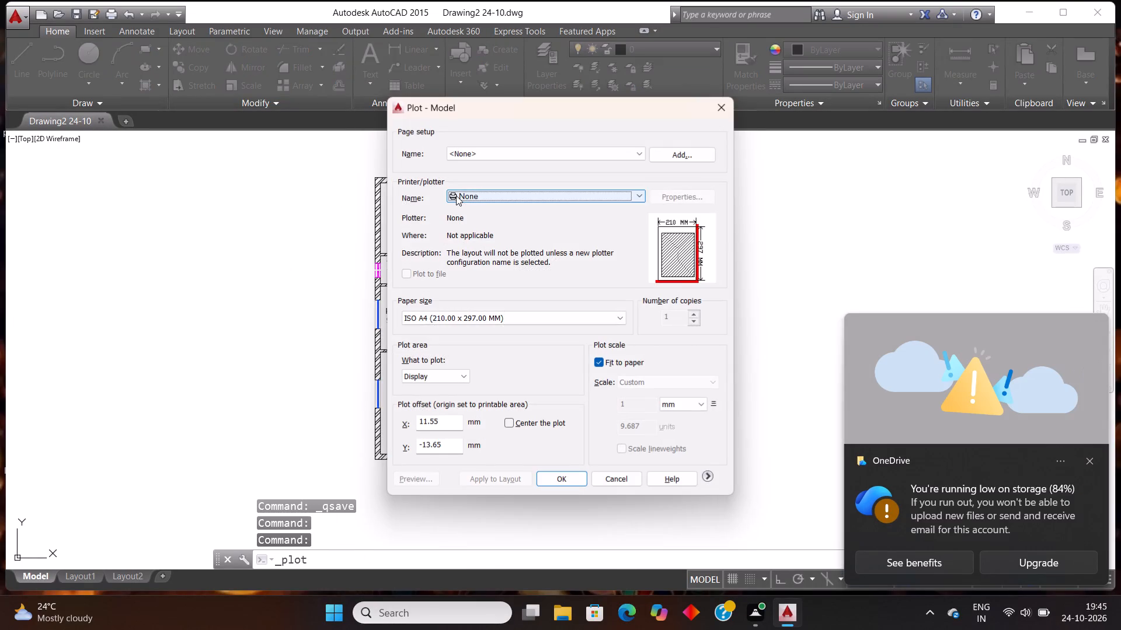
pyautogui.click(1087, 453)
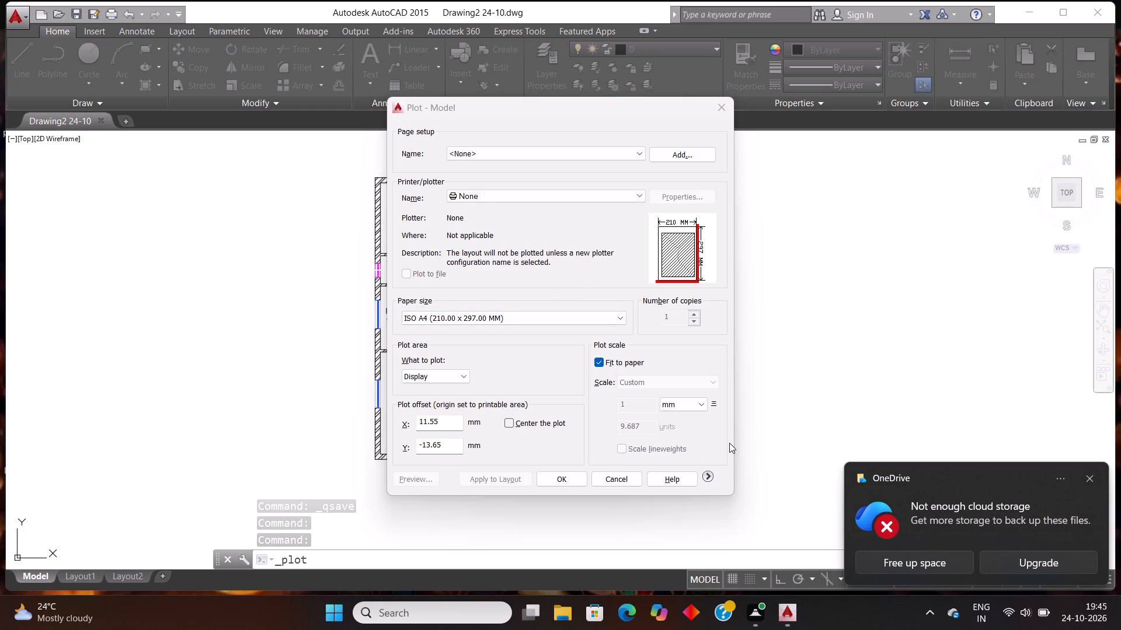
pyautogui.click(1092, 475)
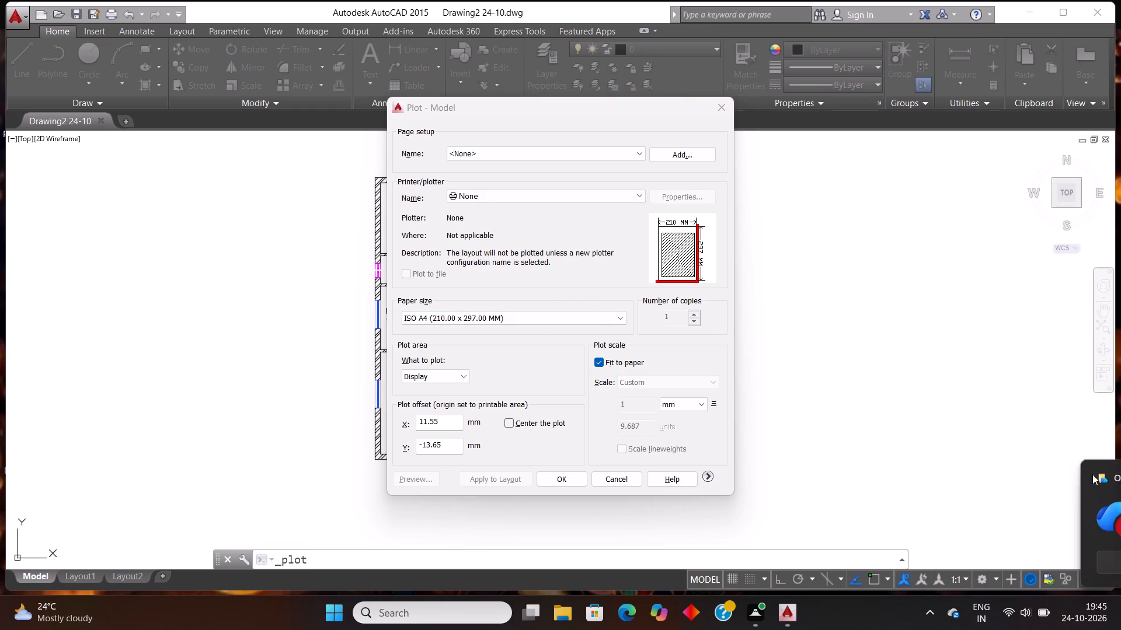
pyautogui.click(490, 197)
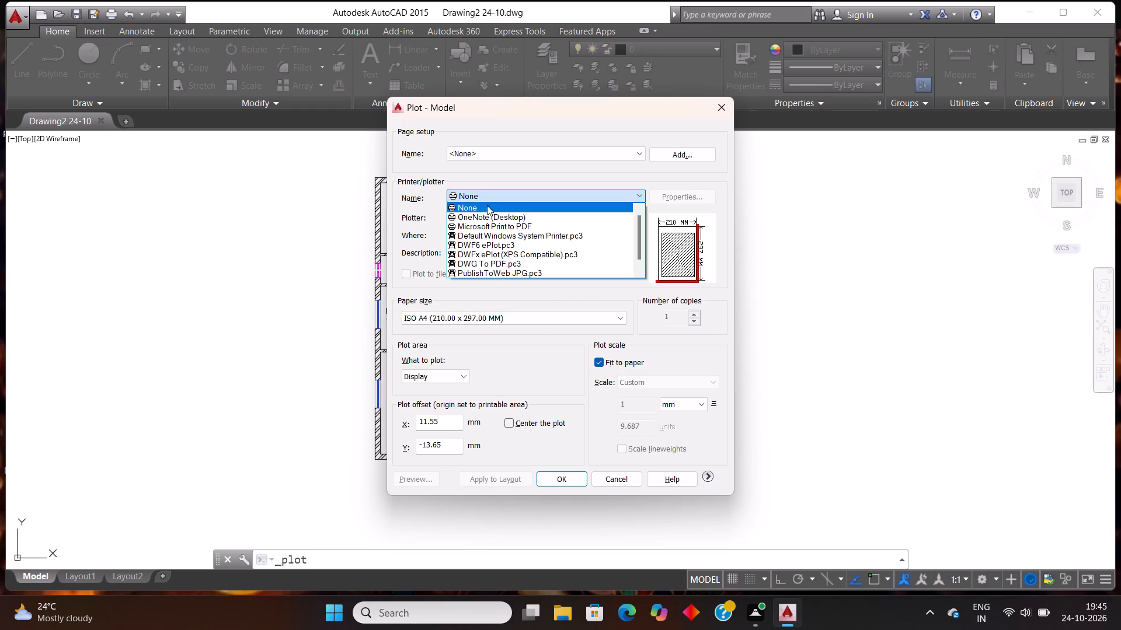
pyautogui.click(483, 225)
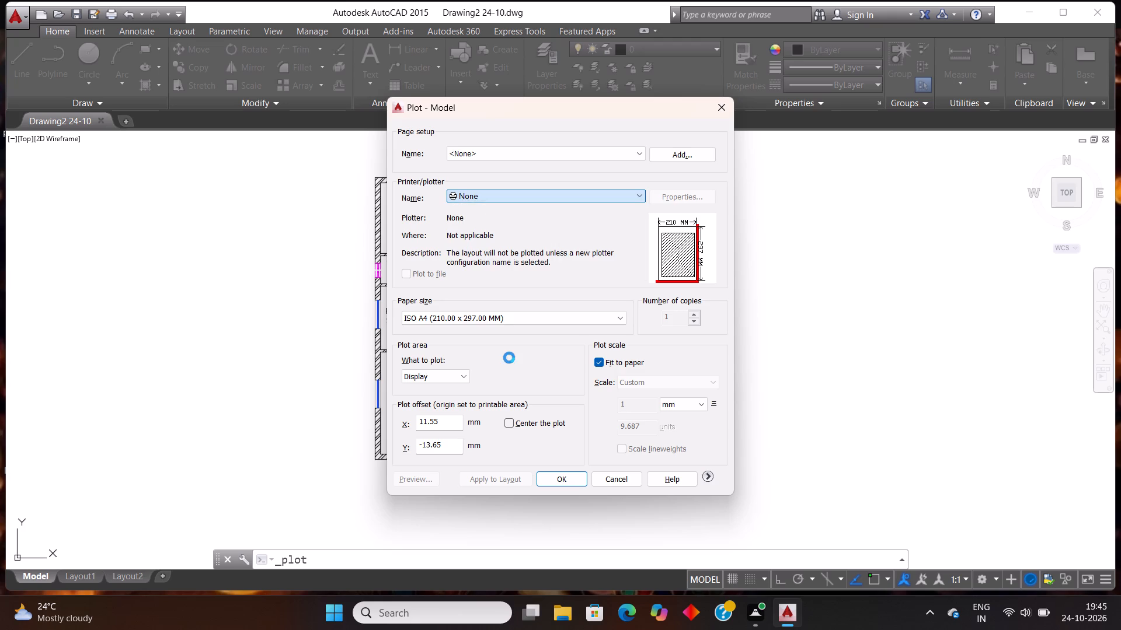
pyautogui.click(508, 423)
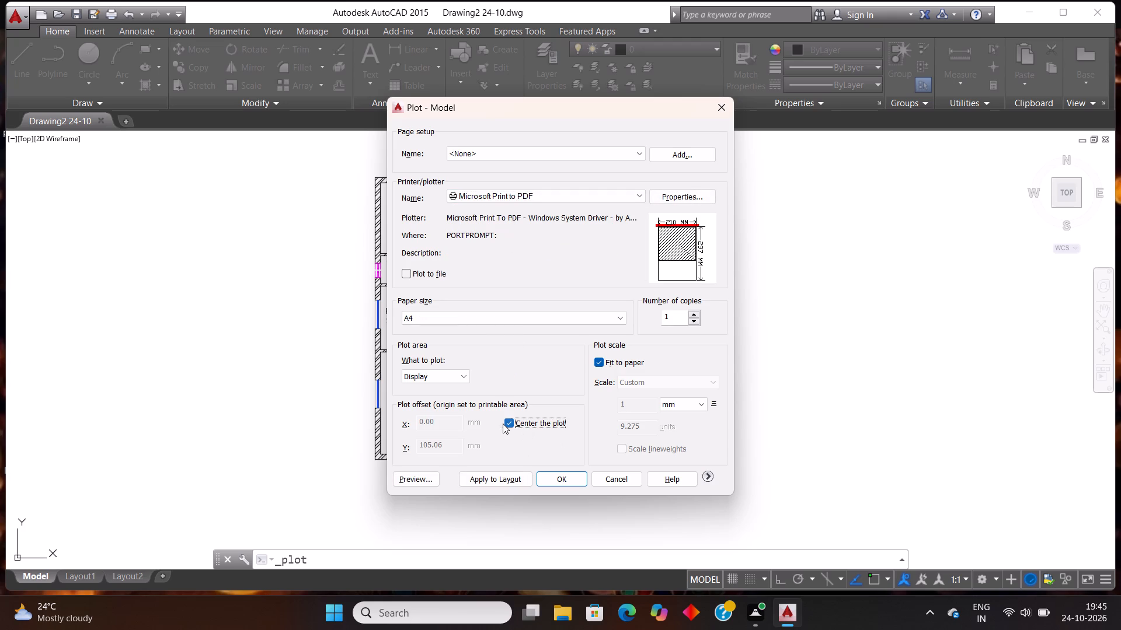
# Set the plot area to a Window enclosing the whole floor plan, including the entrance steps, with a margin around it.
pyautogui.click(424, 373)
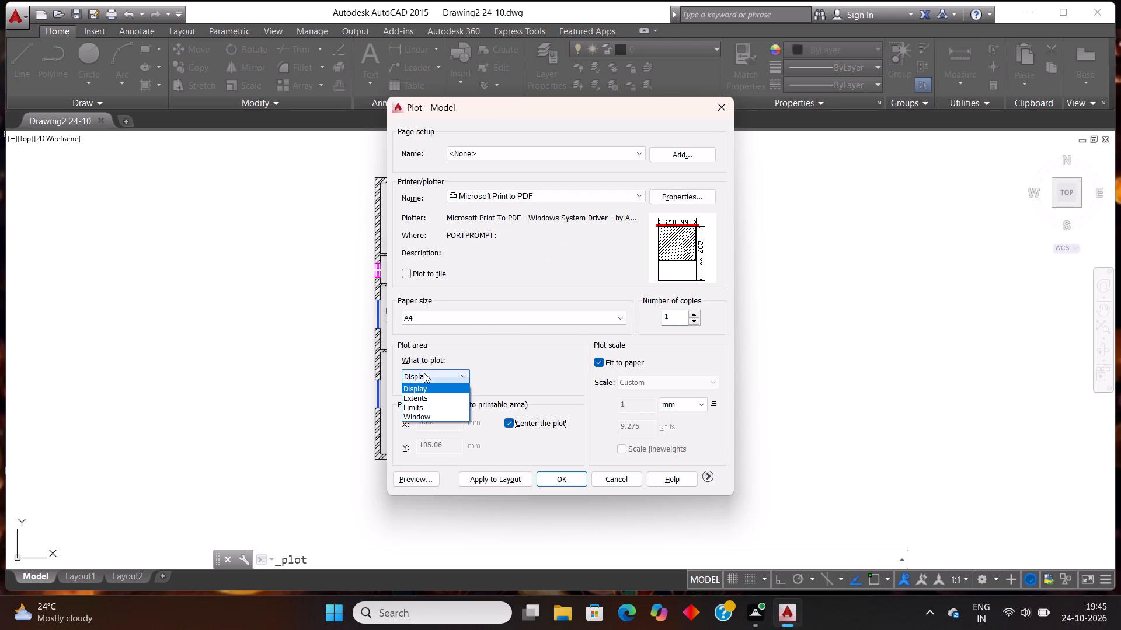
pyautogui.click(422, 417)
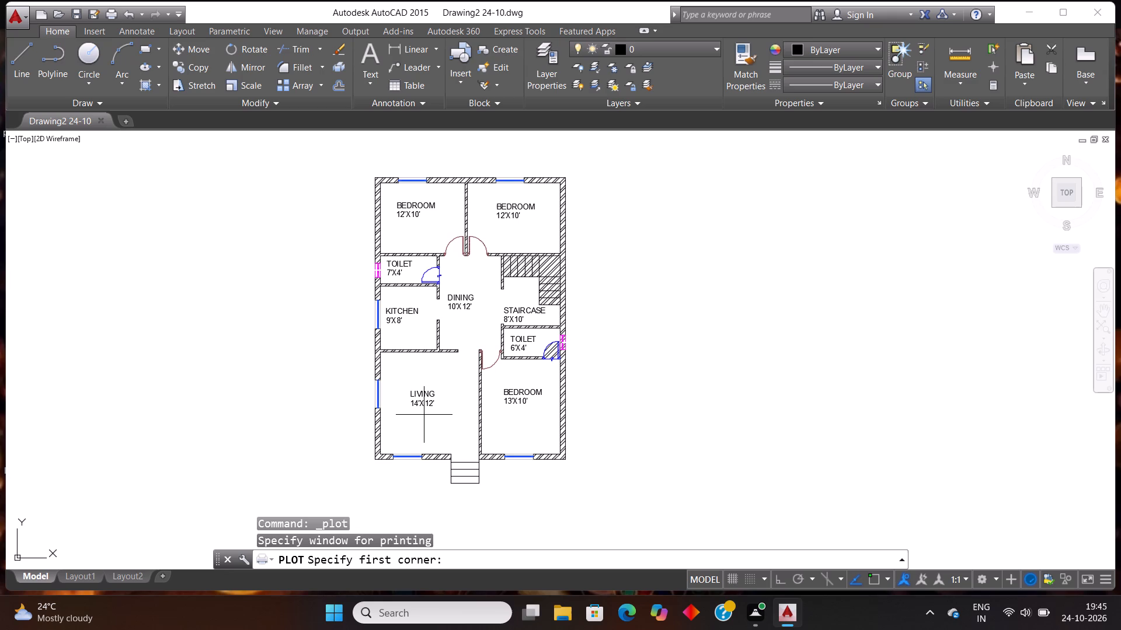
pyautogui.click(338, 170)
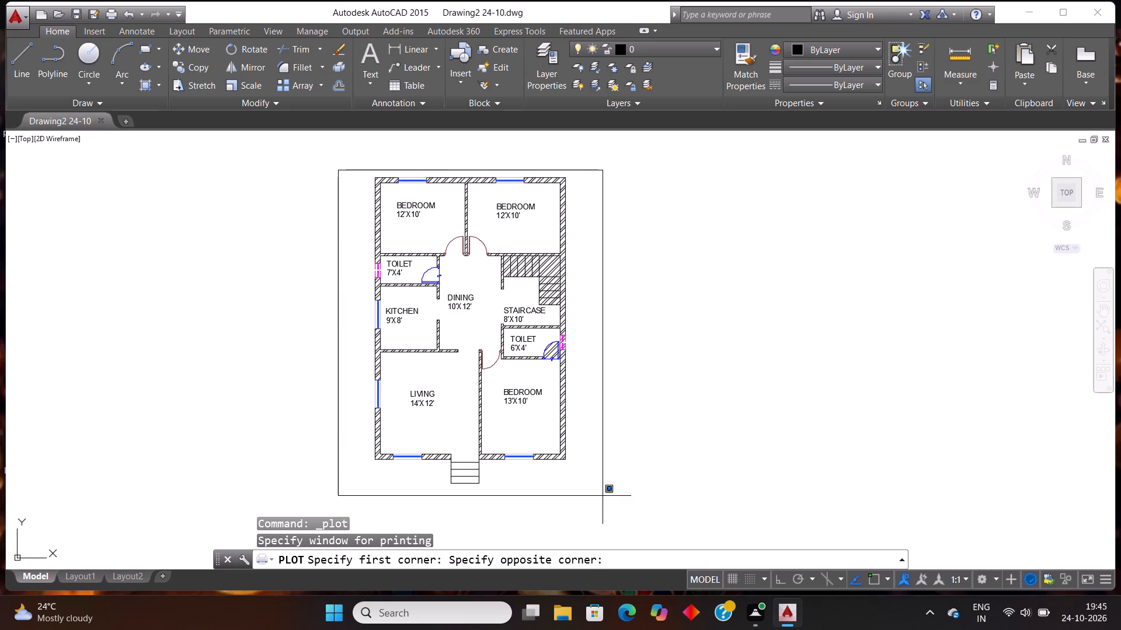
pyautogui.click(603, 497)
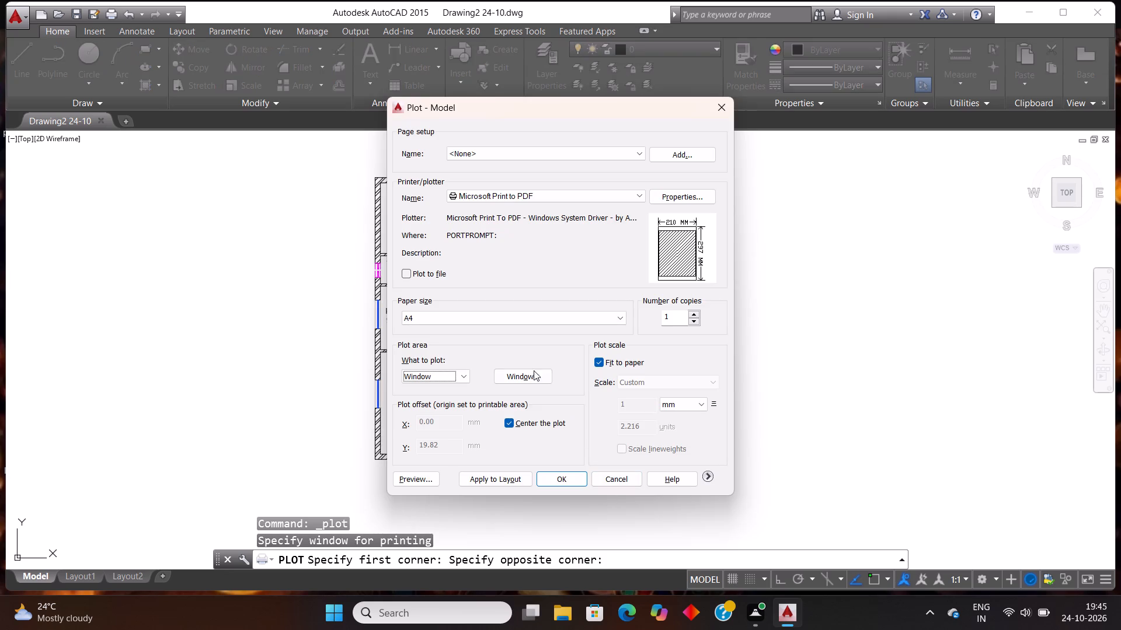
# Preview the plotted floor plan and send it from the preview to the PDF printer.
pyautogui.click(436, 477)
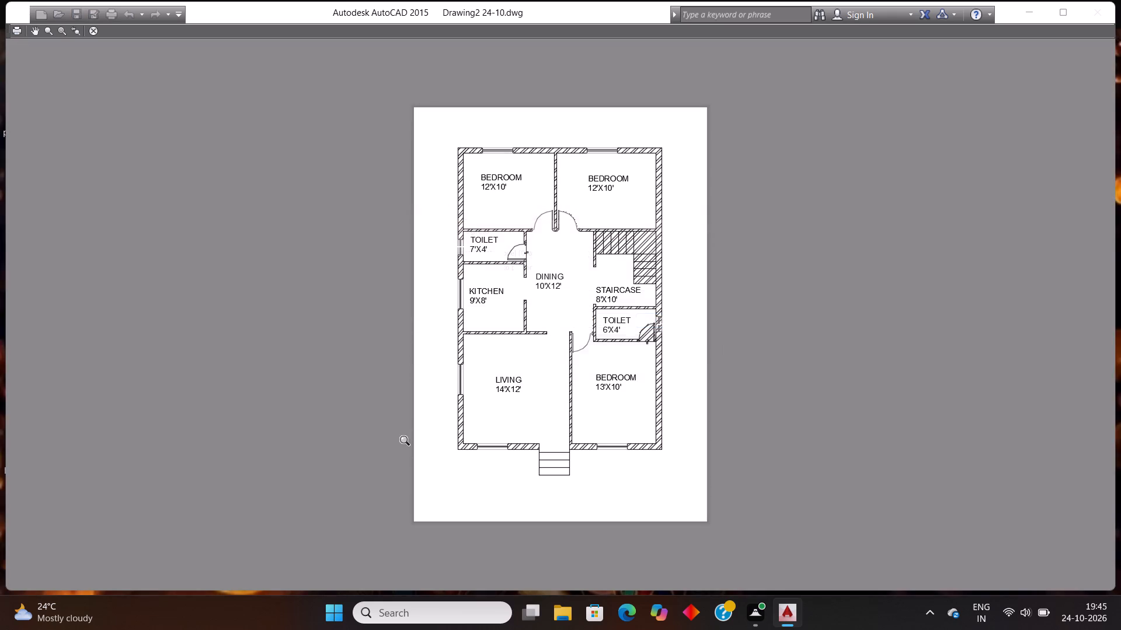
pyautogui.click(11, 30)
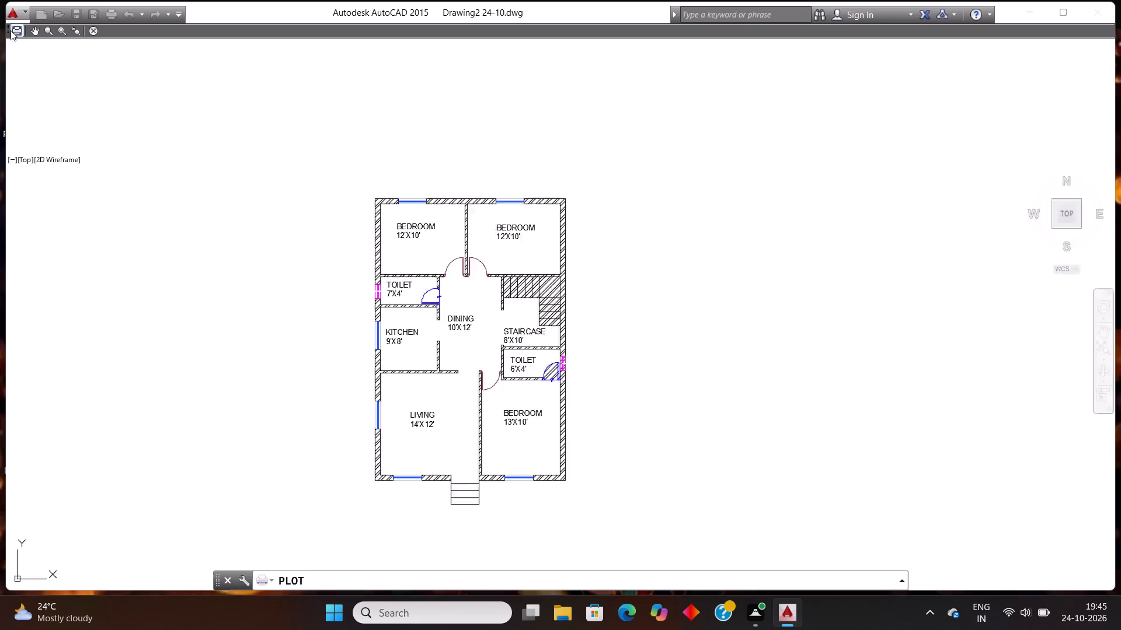
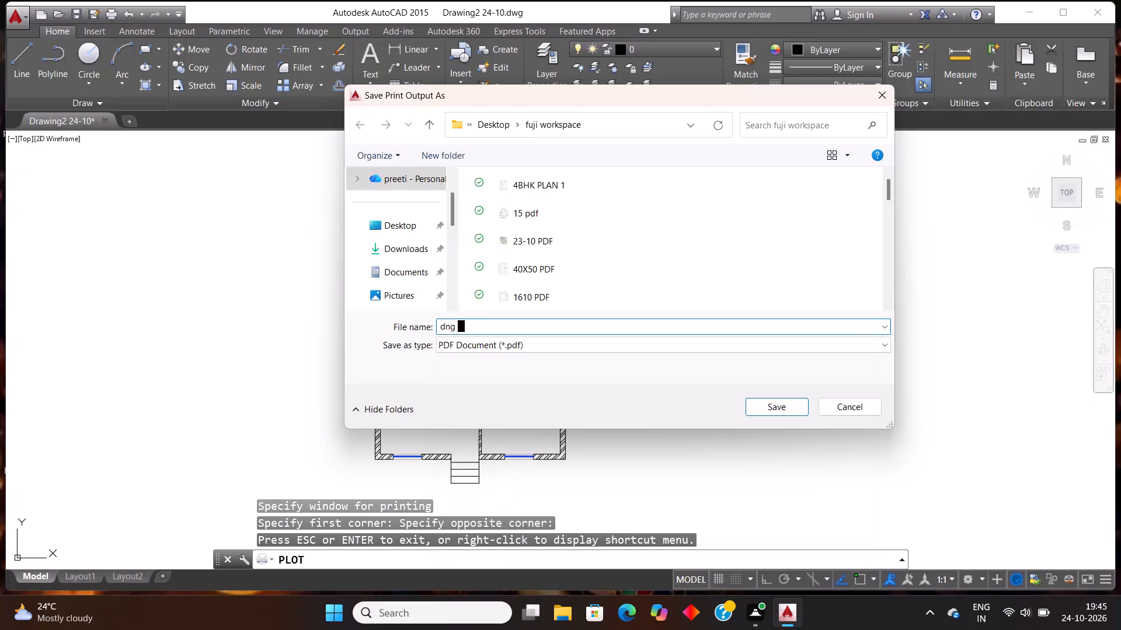
# Name the print output "dng 2410.dwg" and save it as a PDF document in the fuji workspace folder.
pyautogui.press('2')
pyautogui.write('410')
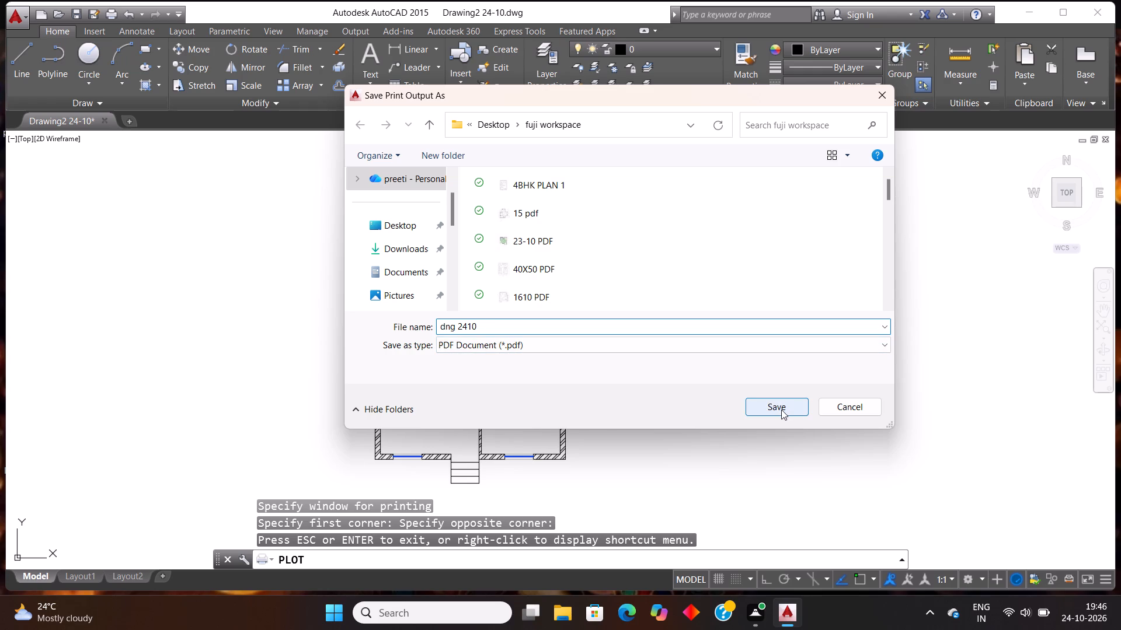
pyautogui.press('.')
pyautogui.write('dwg')
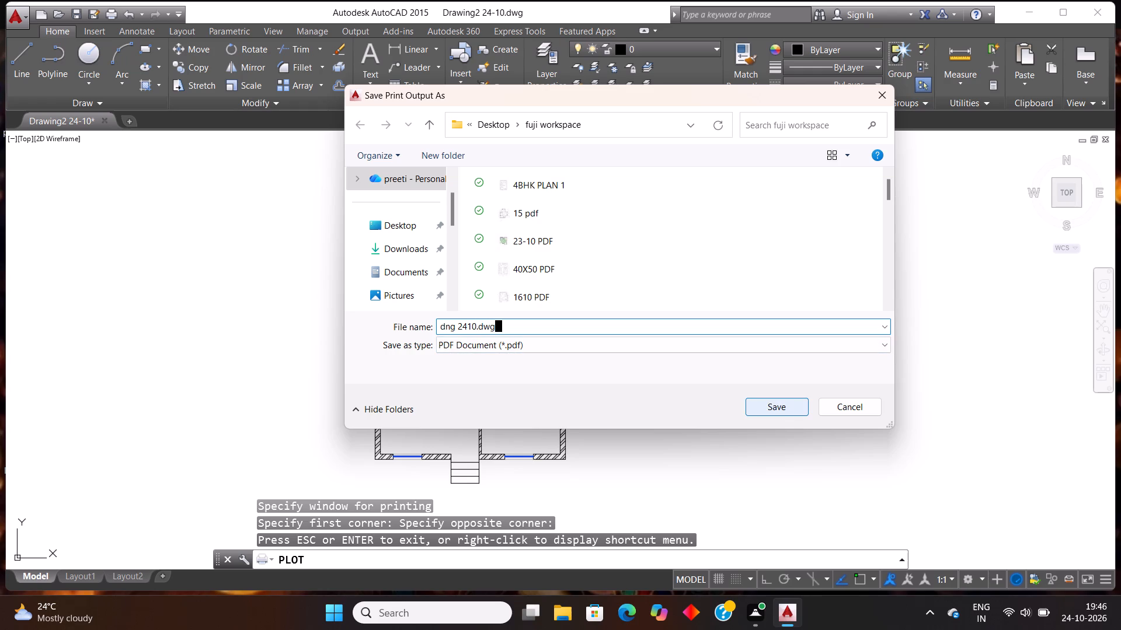
pyautogui.click(776, 409)
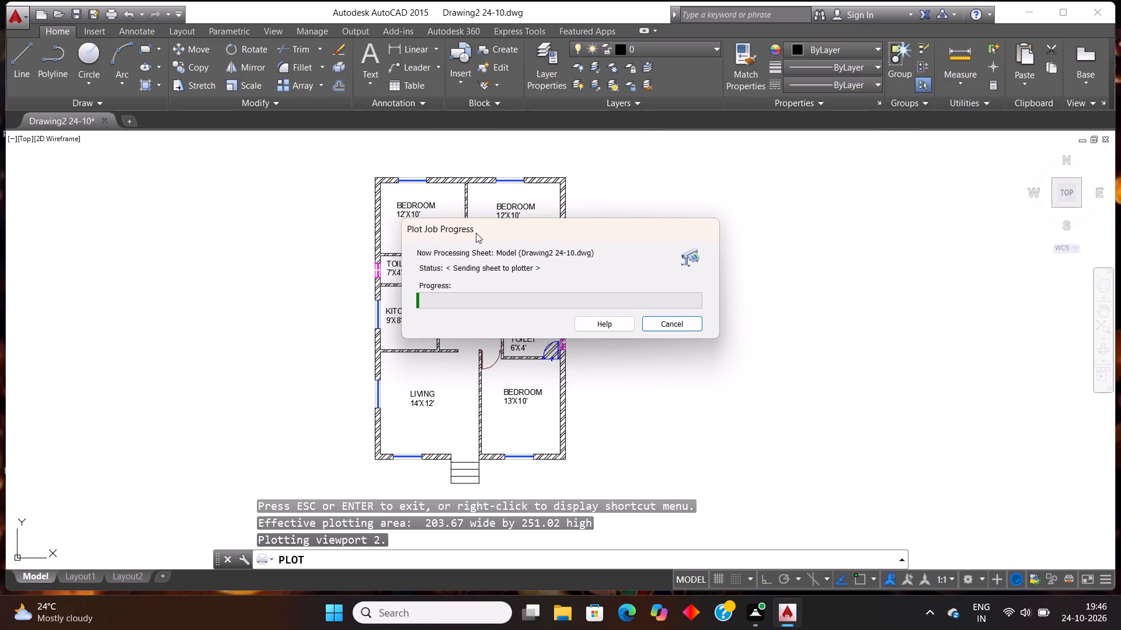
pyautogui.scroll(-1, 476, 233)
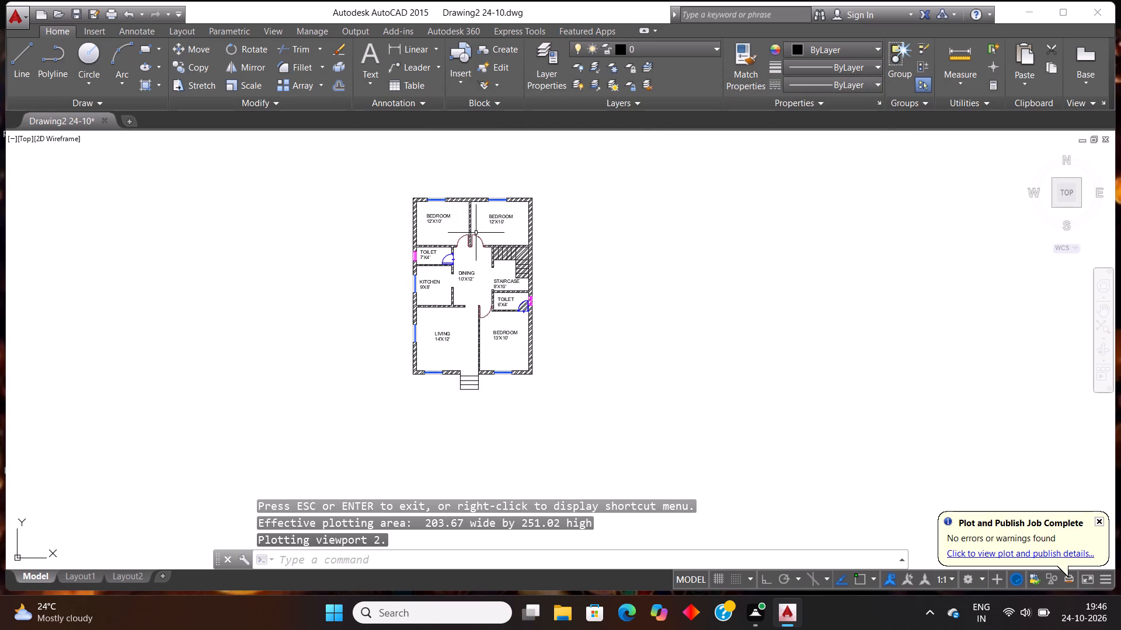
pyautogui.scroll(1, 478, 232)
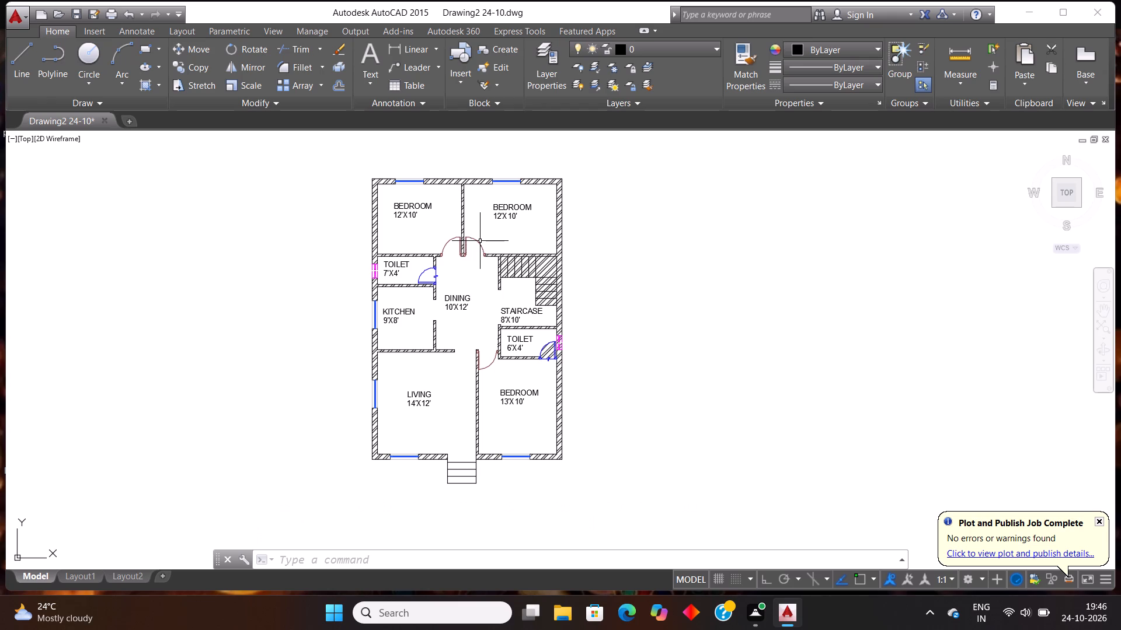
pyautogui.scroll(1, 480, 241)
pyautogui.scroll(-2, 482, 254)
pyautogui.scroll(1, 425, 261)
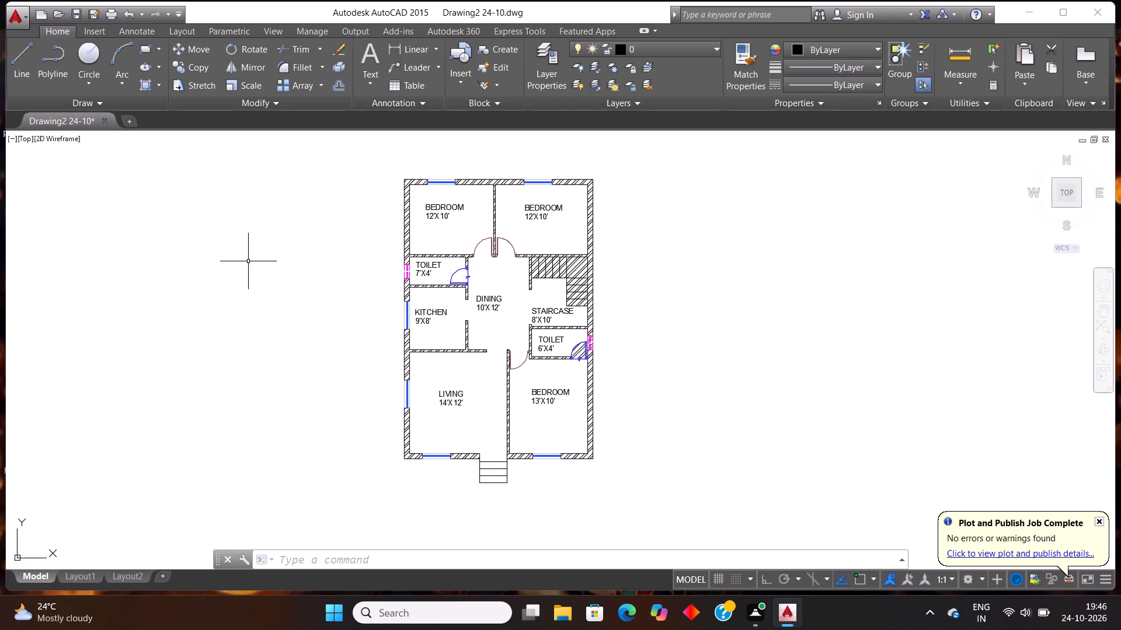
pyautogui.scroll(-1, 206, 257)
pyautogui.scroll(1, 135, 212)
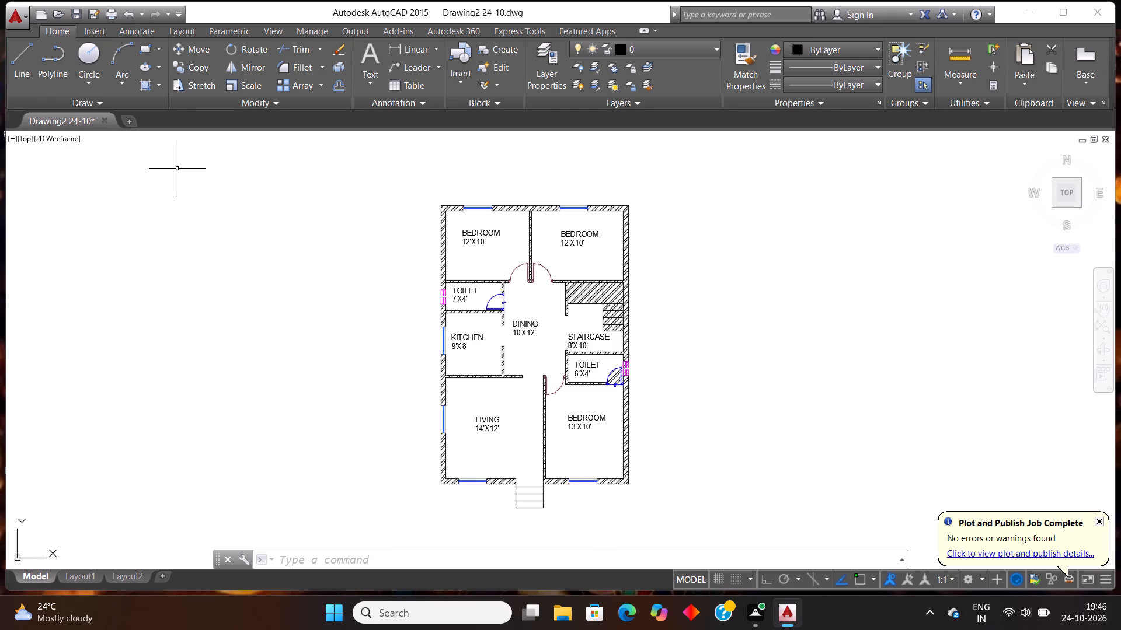